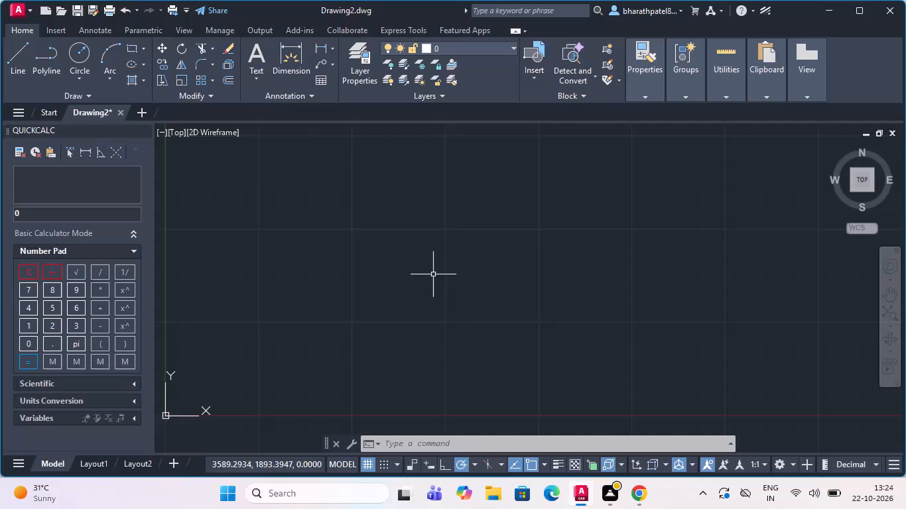
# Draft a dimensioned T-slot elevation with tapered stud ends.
# Turn on command log recording with the LOGFILEON command.
pyautogui.scroll(-1, 416, 264)
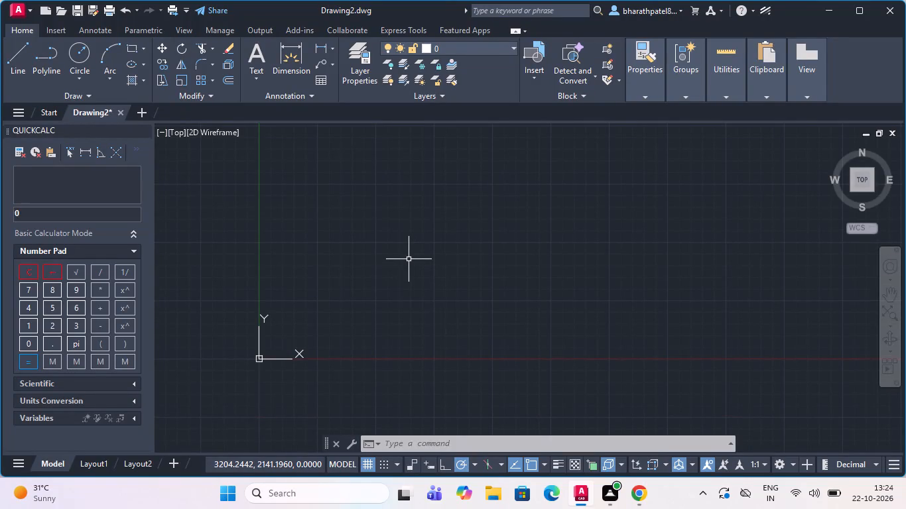
pyautogui.click(446, 441)
pyautogui.write('lo')
pyautogui.press('g')
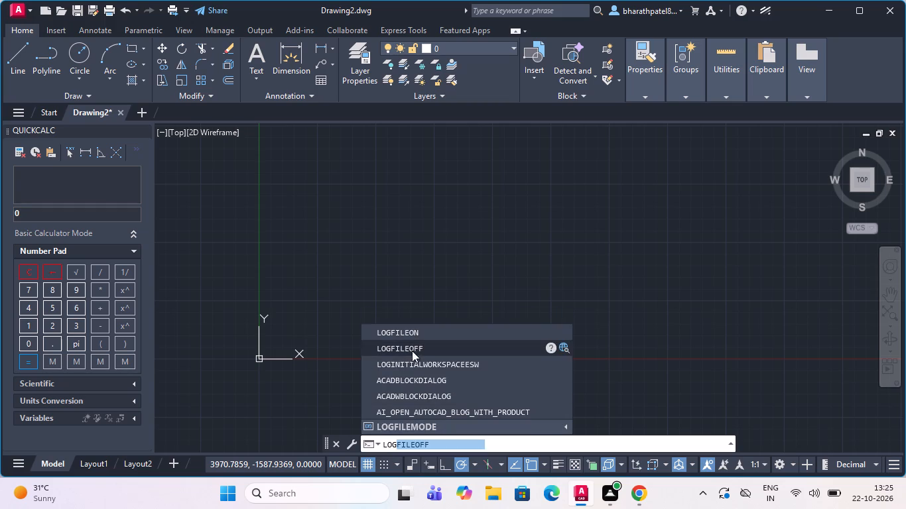
pyautogui.click(420, 335)
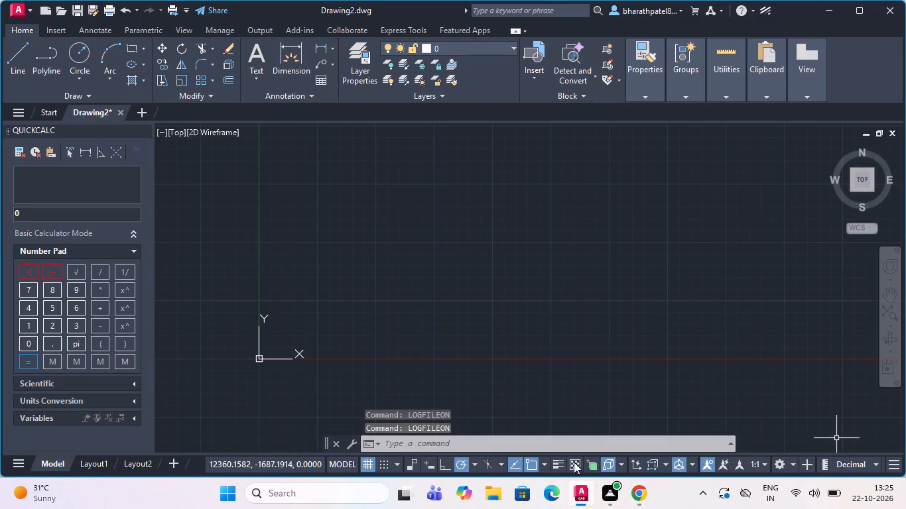
# Enable isometric drafting and set the active isoplane to Top.
pyautogui.click(484, 460)
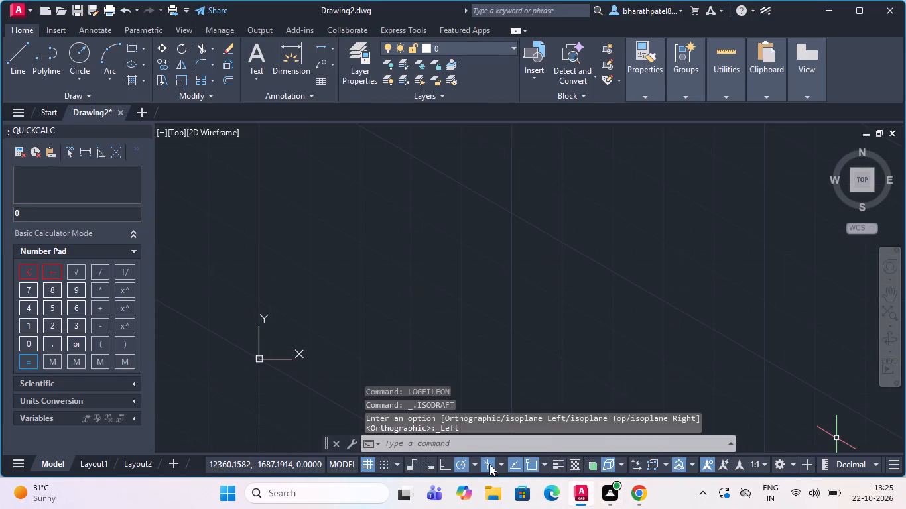
pyautogui.click(503, 463)
pyautogui.click(521, 420)
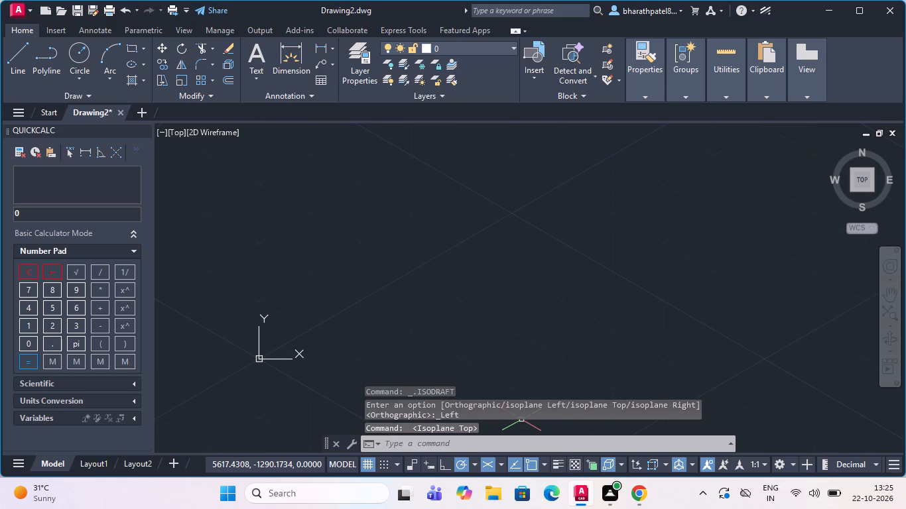
# Draw a horizontal base line 130 units long in the empty drawing area.
pyautogui.click(17, 46)
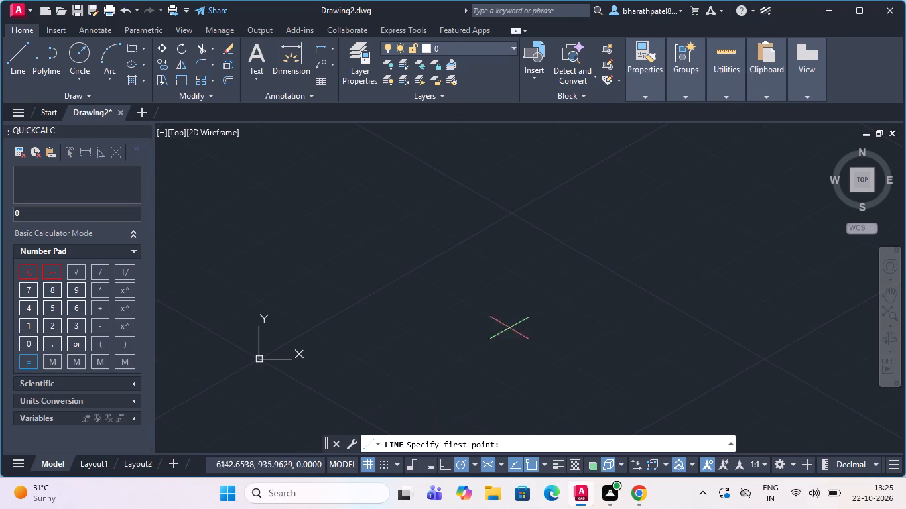
pyautogui.click(450, 325)
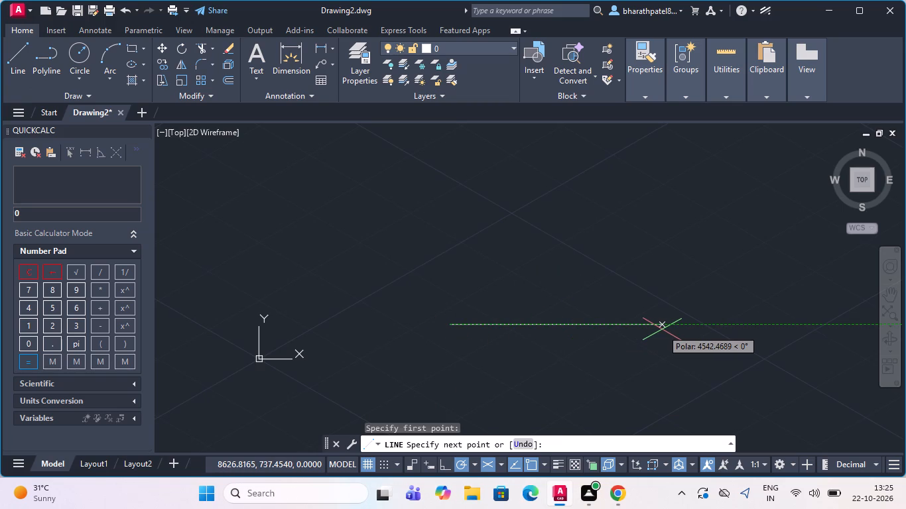
pyautogui.press('1')
pyautogui.press('3')
pyautogui.press('0')
pyautogui.press('Return')
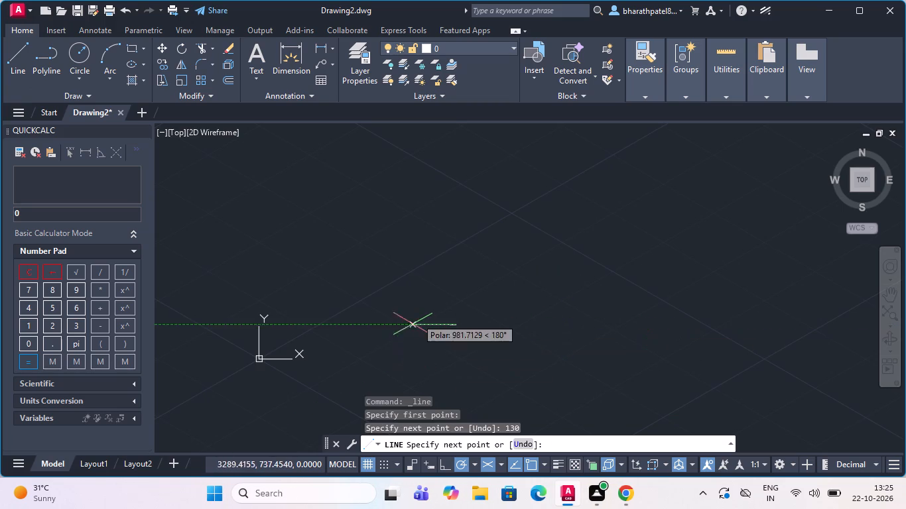
pyautogui.scroll(3, 418, 318)
pyautogui.scroll(3, 540, 342)
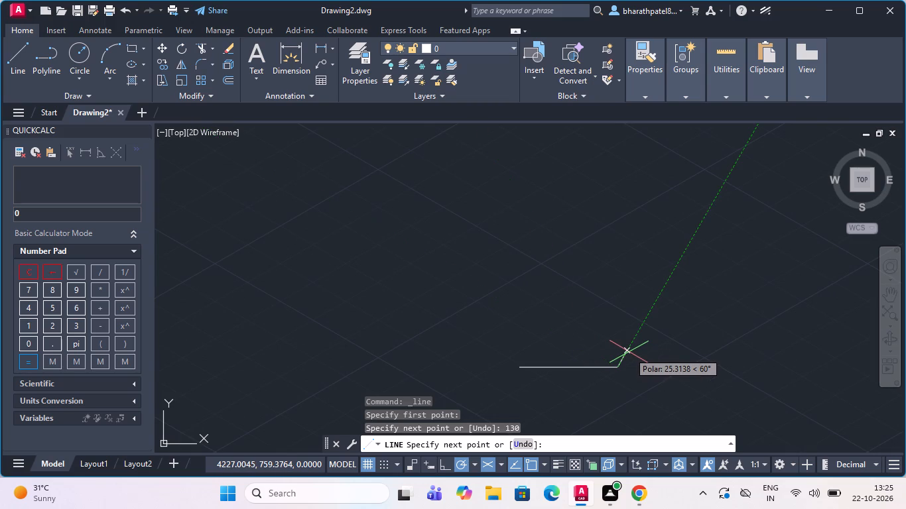
pyautogui.press('Escape')
# Draw a line from the base line's midpoint 9 units to the right and about 32 units vertically up.
pyautogui.click(21, 44)
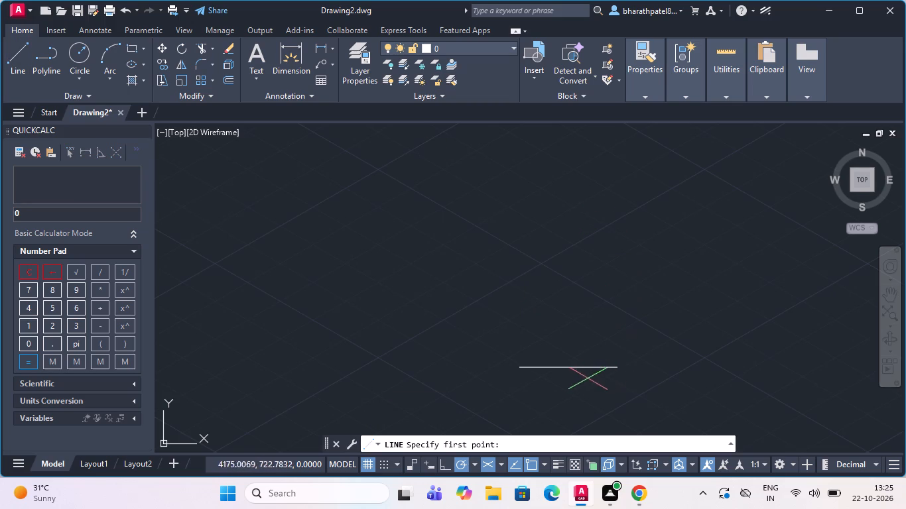
pyautogui.click(572, 367)
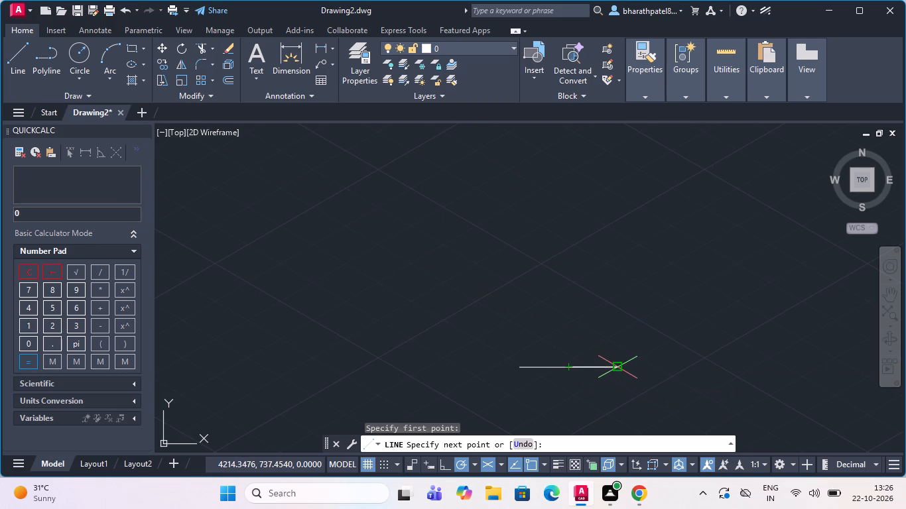
pyautogui.press('9')
pyautogui.press('Return')
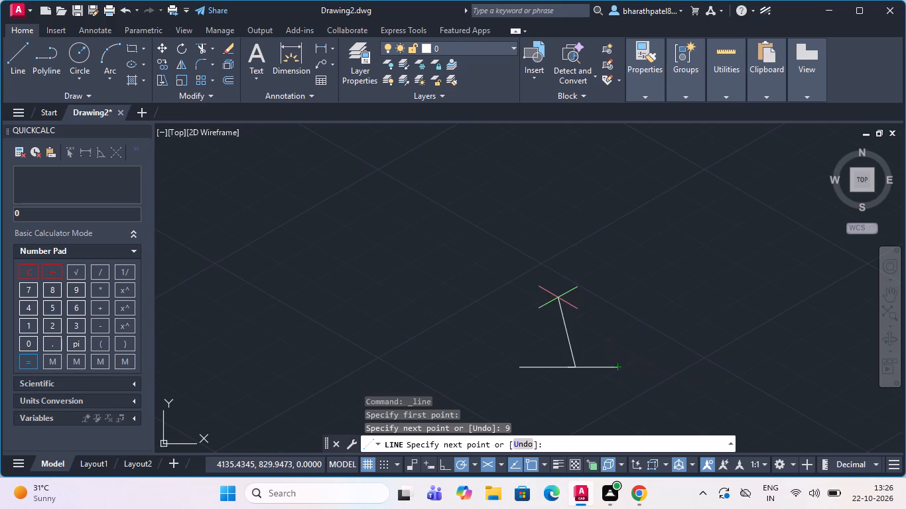
pyautogui.click(574, 336)
pyautogui.press('Escape')
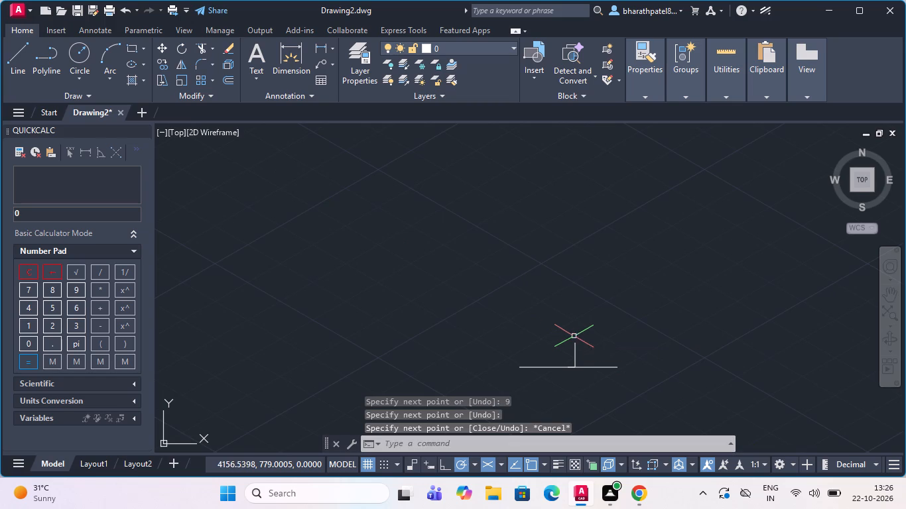
# From the foot of the vertical line, draw a line 18 units left along the base and about 36 units up.
pyautogui.click(27, 58)
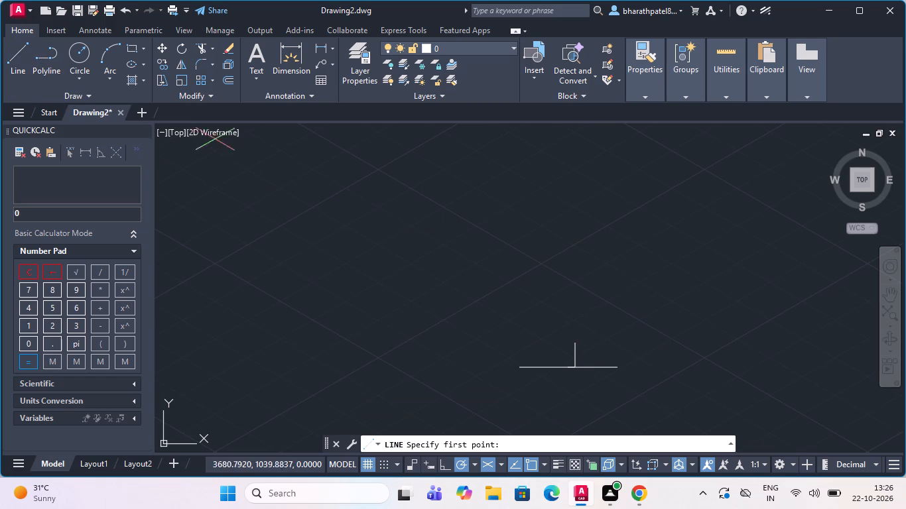
pyautogui.scroll(3, 575, 384)
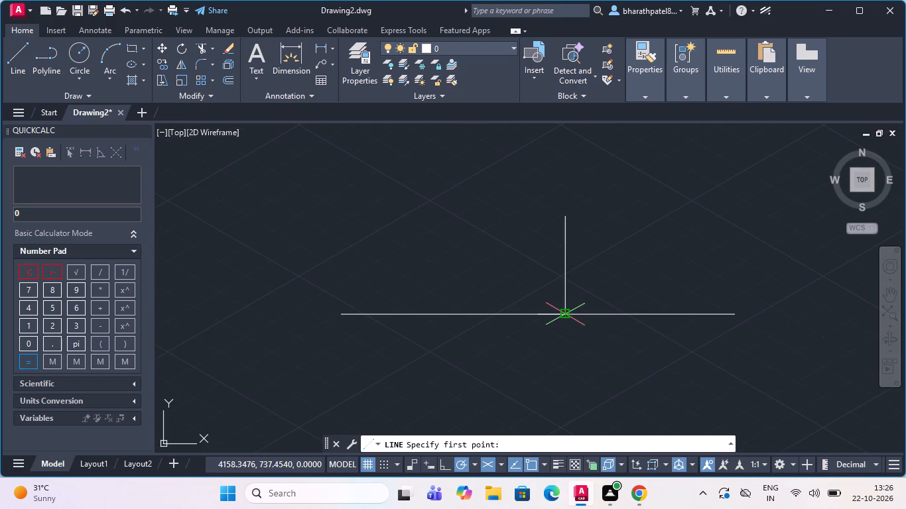
pyautogui.click(562, 311)
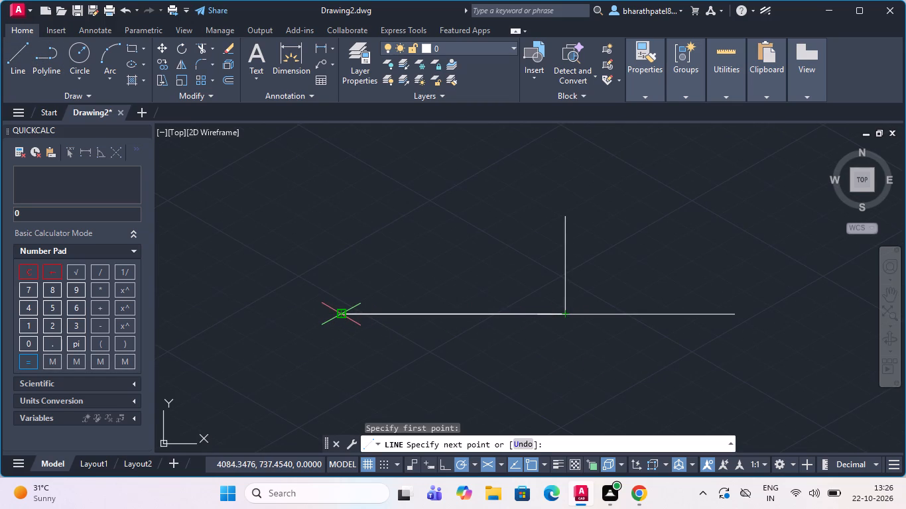
pyautogui.write('18')
pyautogui.press('Return')
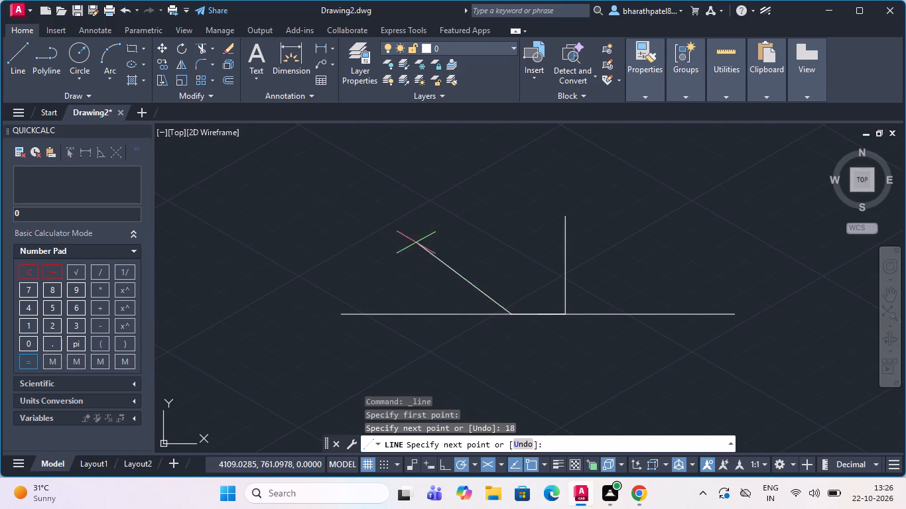
pyautogui.click(511, 206)
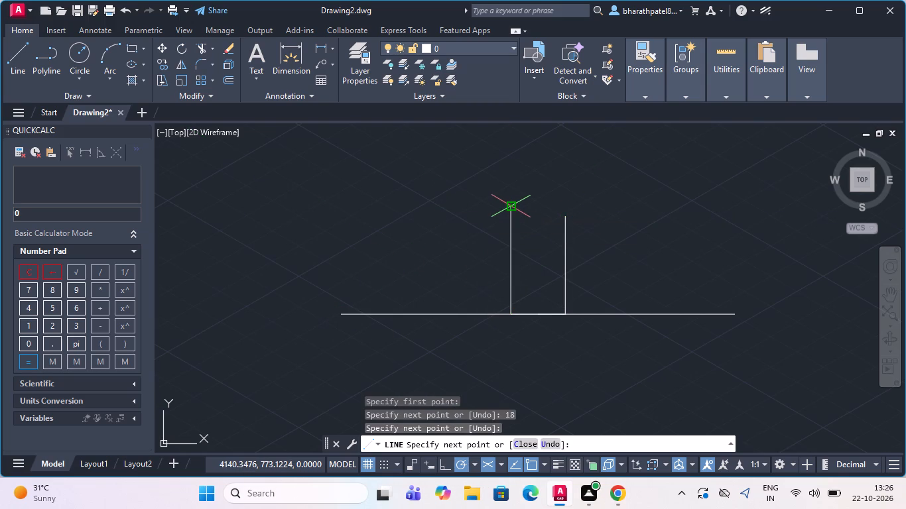
pyautogui.press('Escape')
# Draw a line from the base line's midpoint 16 units to the right and about 28 units vertically up.
pyautogui.scroll(-2, 474, 221)
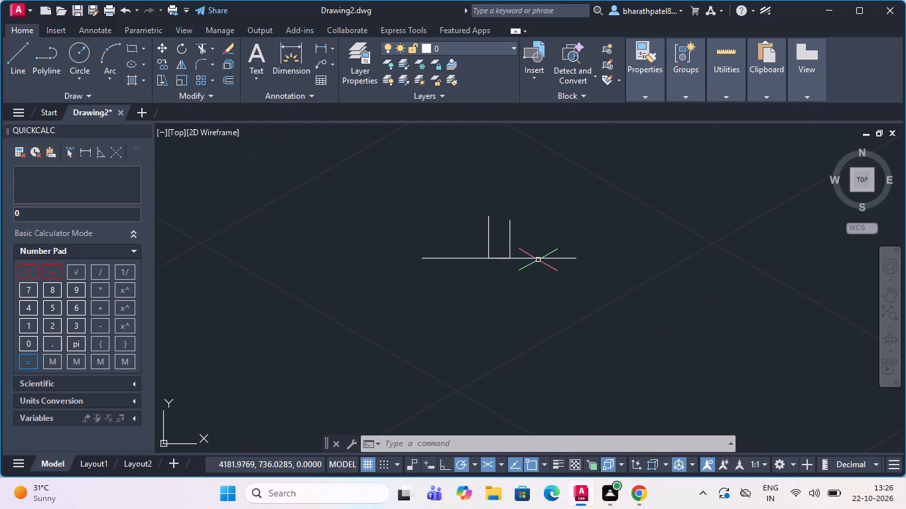
pyautogui.click(21, 60)
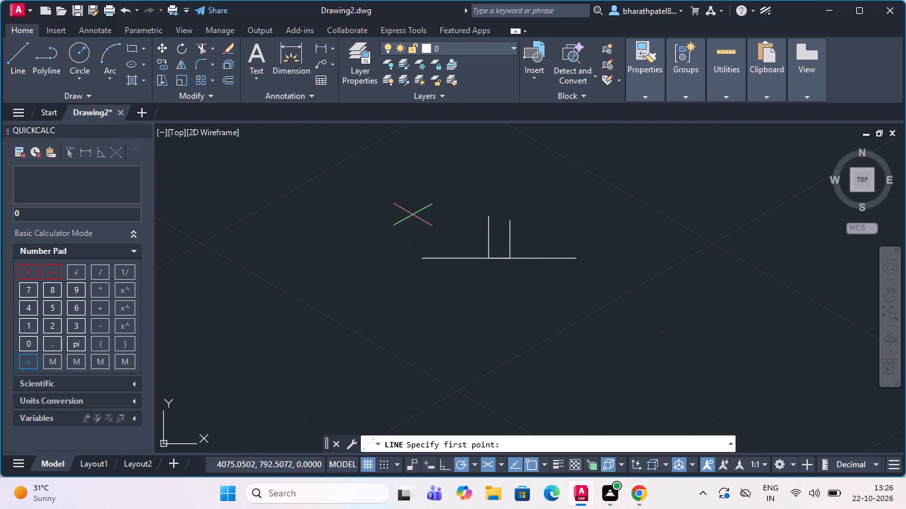
pyautogui.scroll(2, 513, 300)
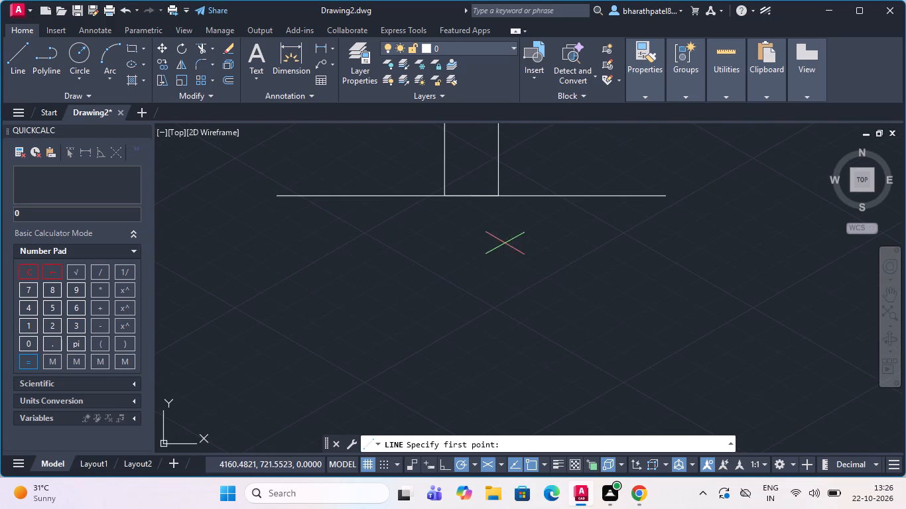
pyautogui.scroll(2, 472, 198)
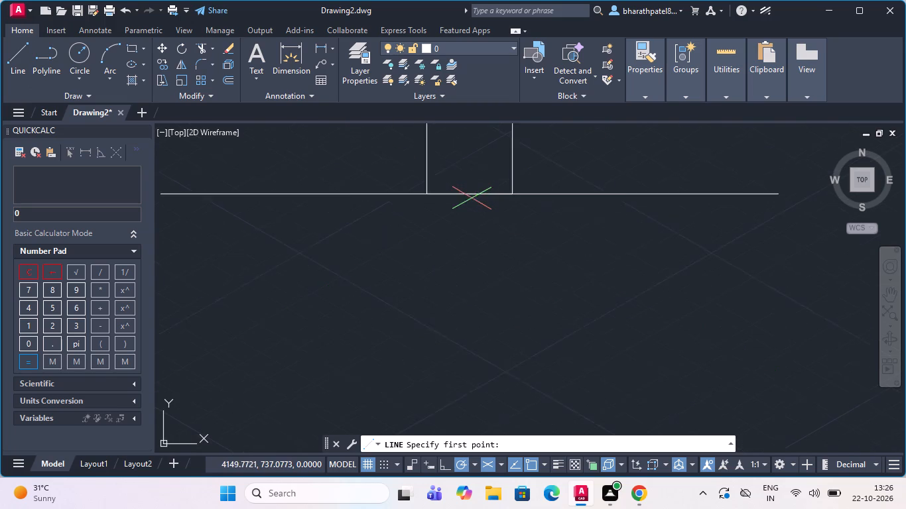
pyautogui.click(464, 188)
pyautogui.scroll(-3, 464, 190)
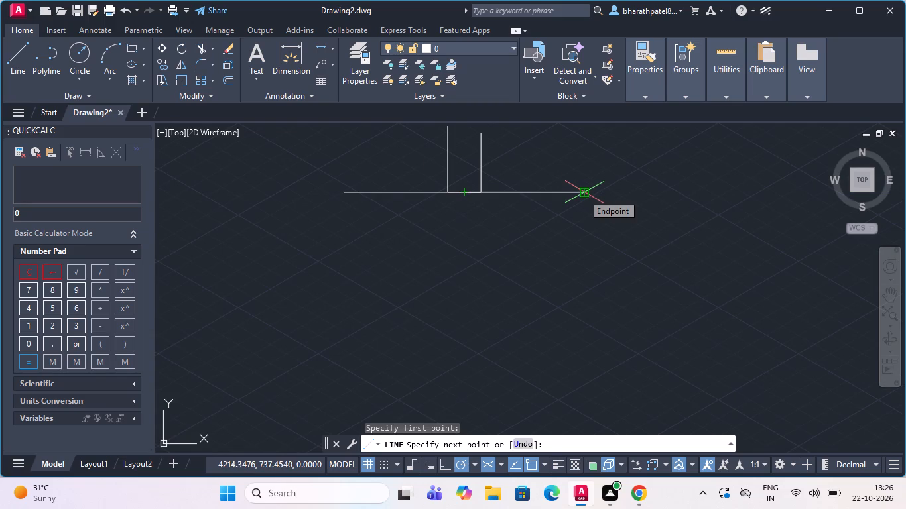
pyautogui.press('1')
pyautogui.press('6')
pyautogui.press('Return')
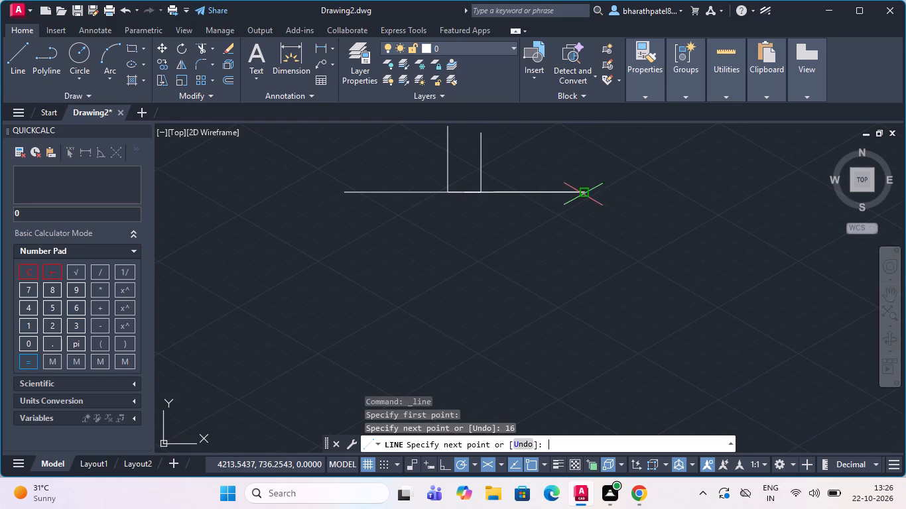
pyautogui.click(497, 141)
pyautogui.press('Escape')
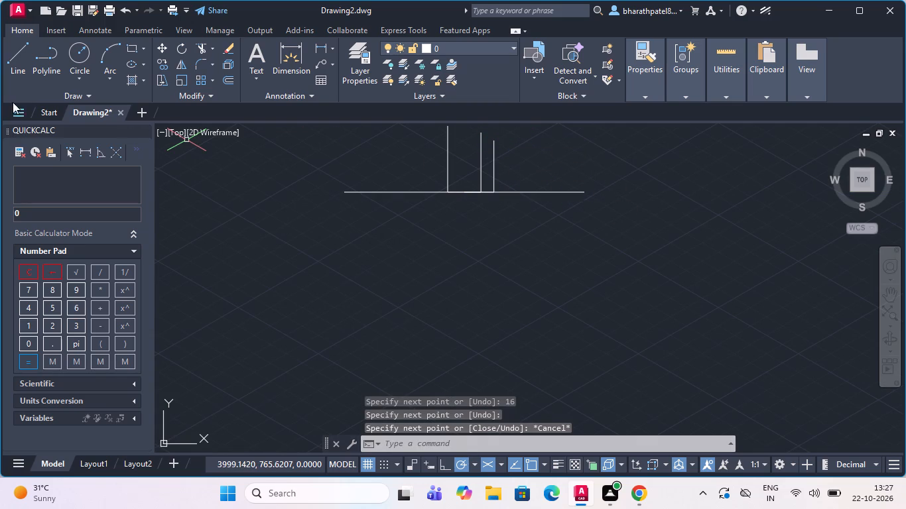
# From the foot of the outer right vertical, draw a line 32 units left along the base and about 33 units up.
pyautogui.click(21, 52)
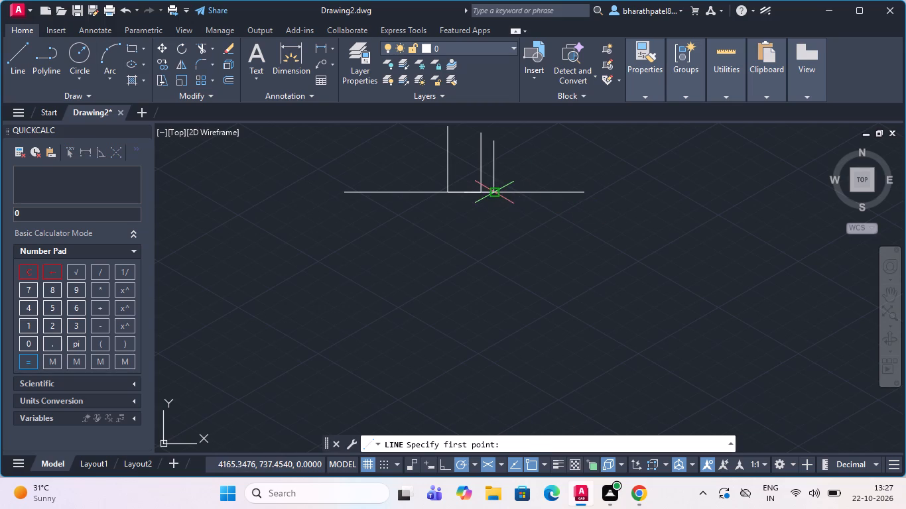
pyautogui.click(498, 194)
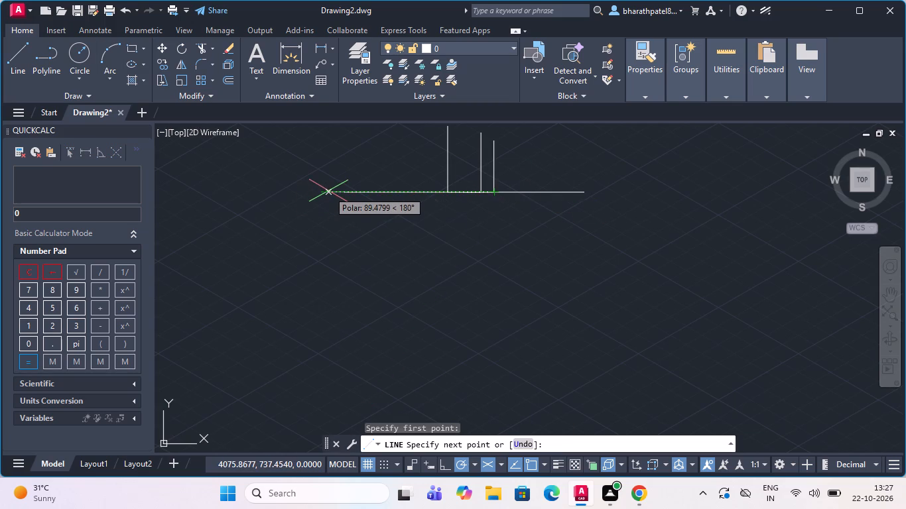
pyautogui.write('32')
pyautogui.press('Return')
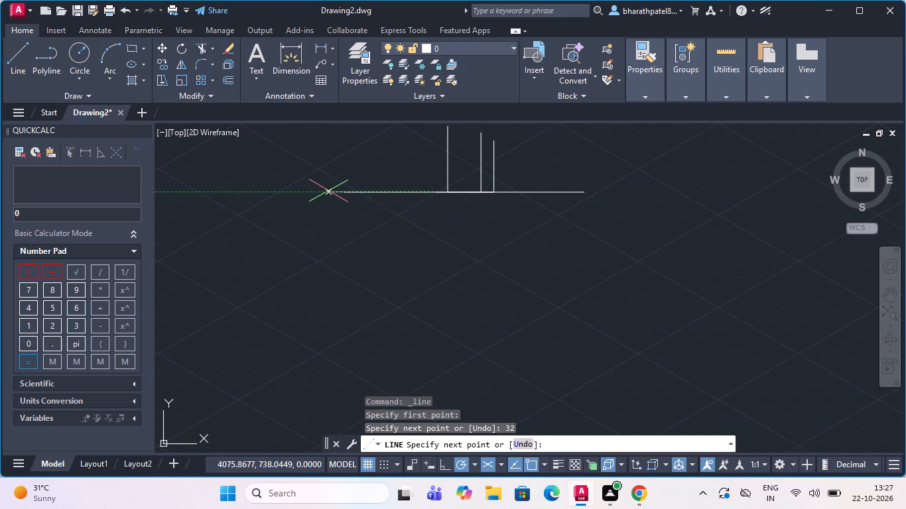
pyautogui.click(434, 130)
pyautogui.press('Escape')
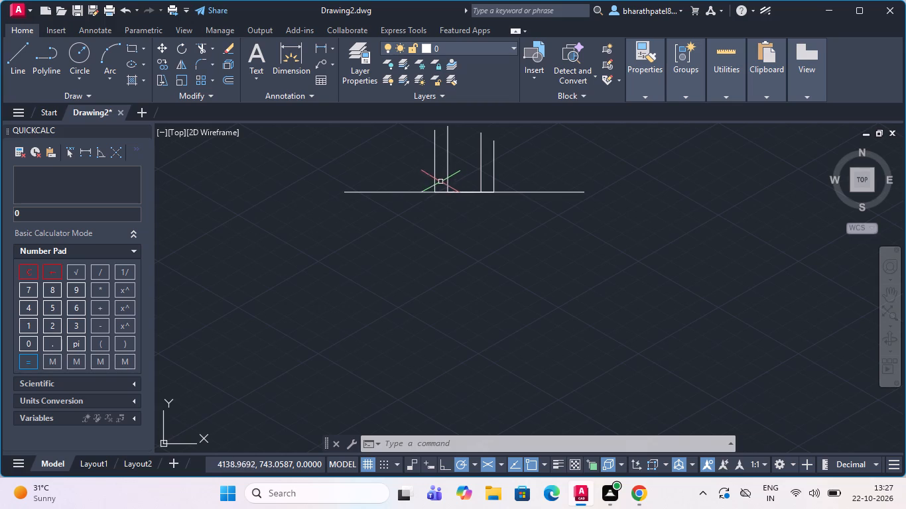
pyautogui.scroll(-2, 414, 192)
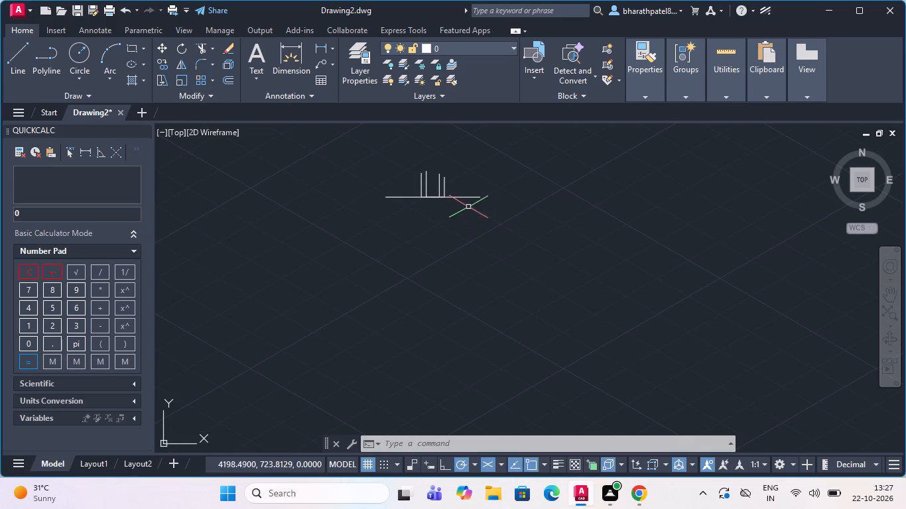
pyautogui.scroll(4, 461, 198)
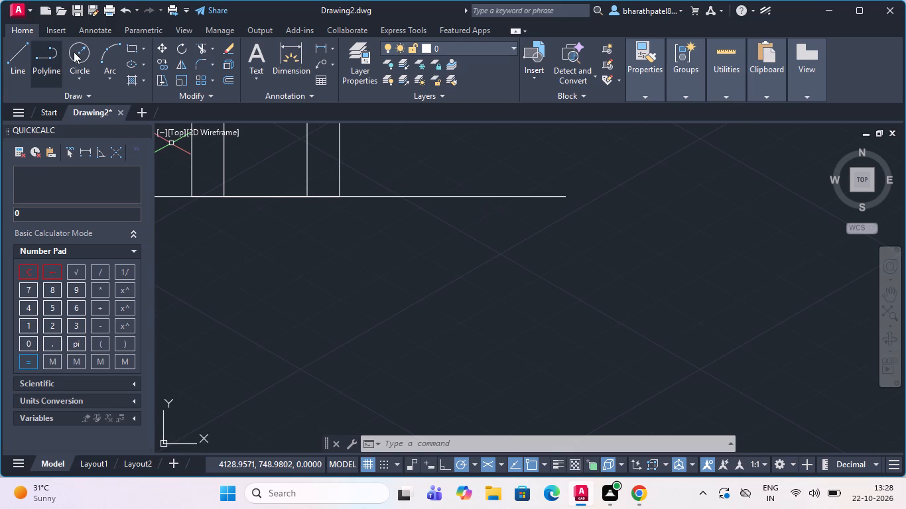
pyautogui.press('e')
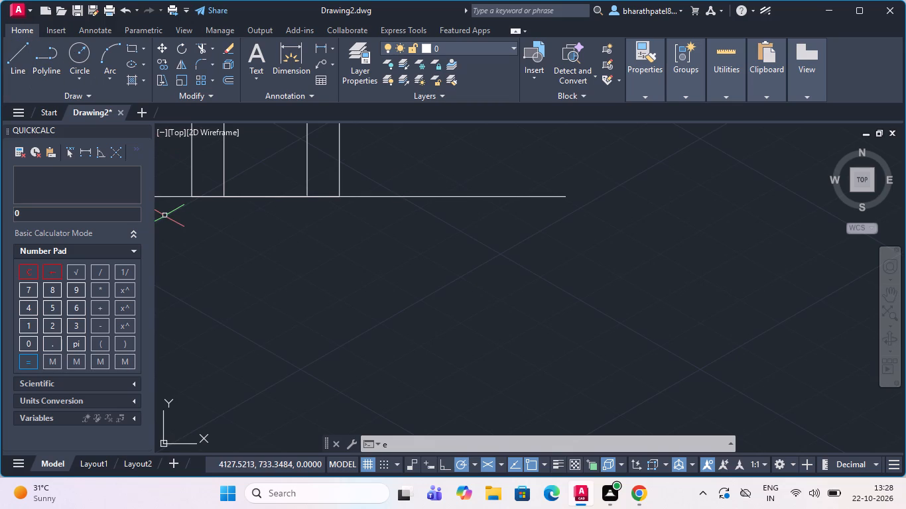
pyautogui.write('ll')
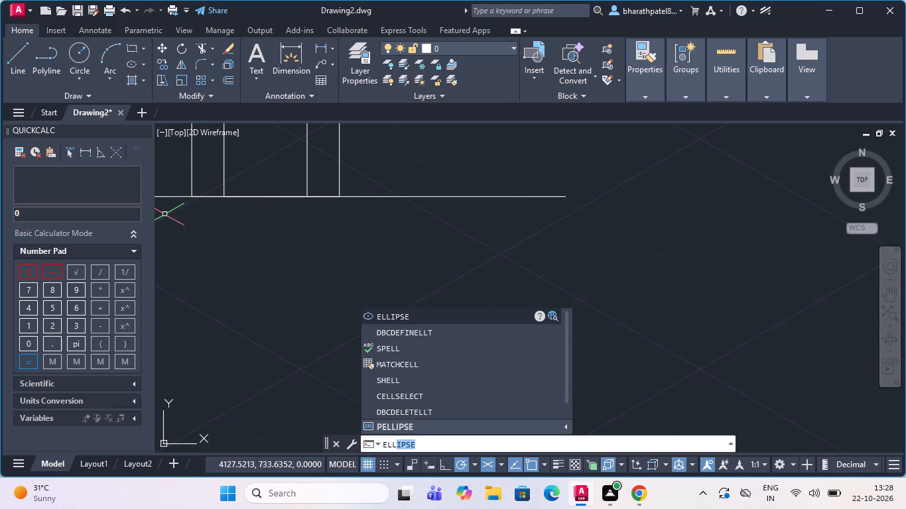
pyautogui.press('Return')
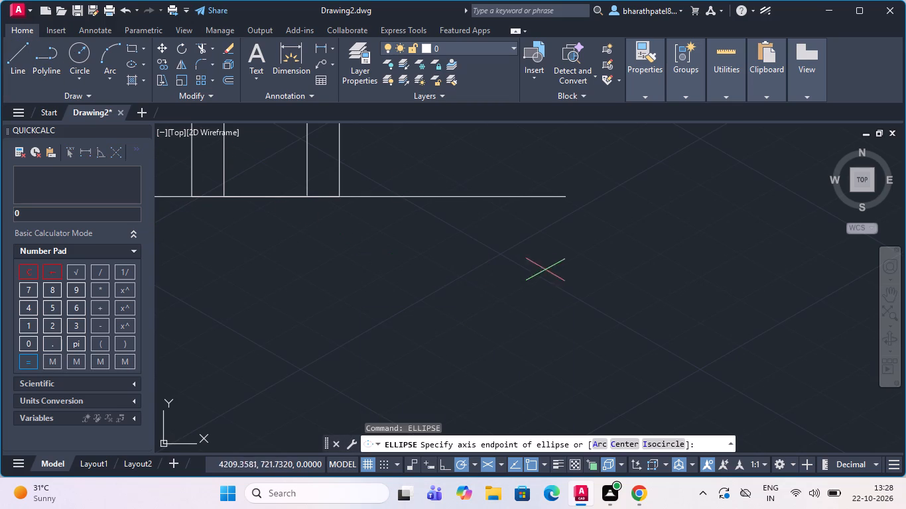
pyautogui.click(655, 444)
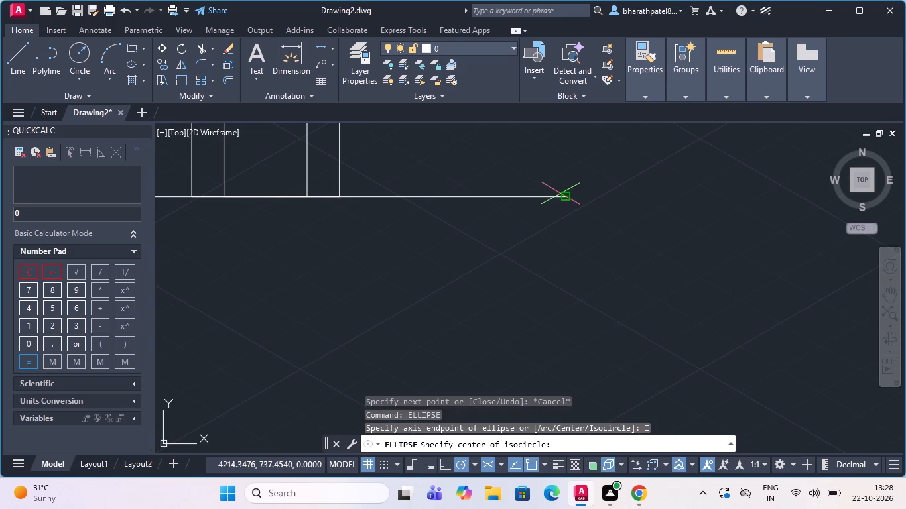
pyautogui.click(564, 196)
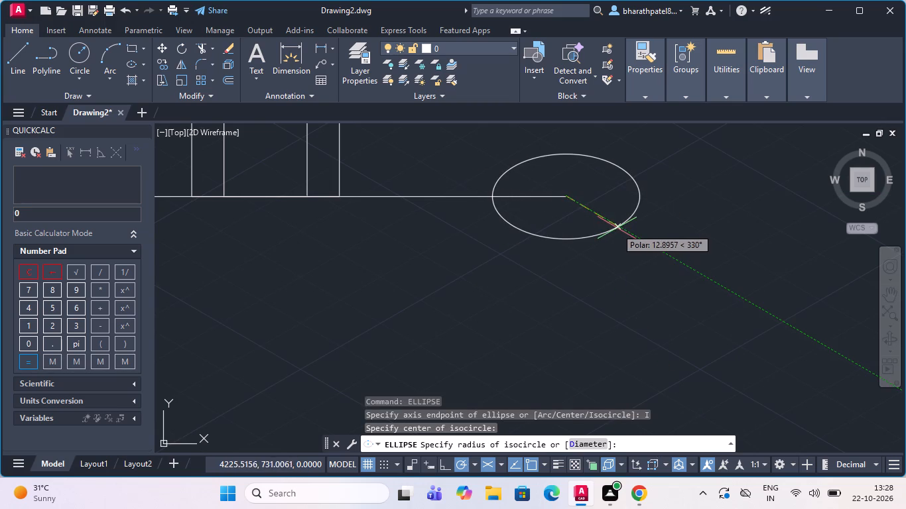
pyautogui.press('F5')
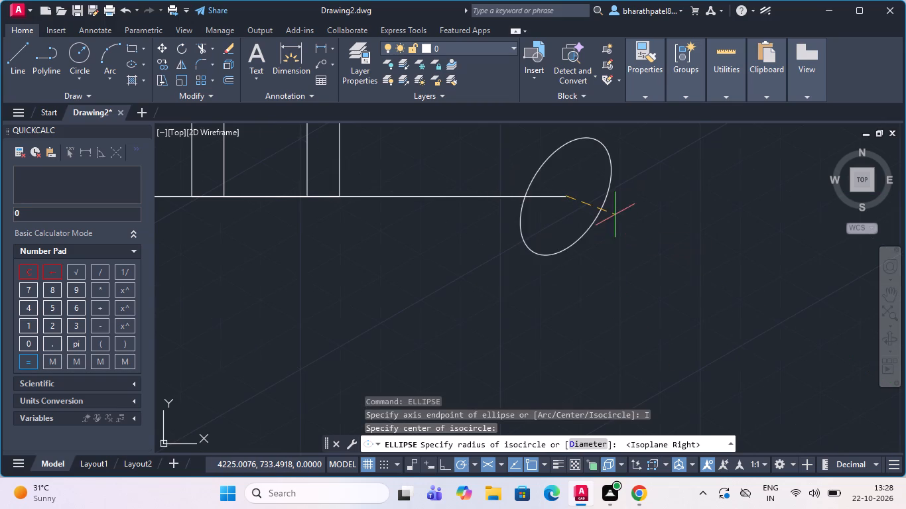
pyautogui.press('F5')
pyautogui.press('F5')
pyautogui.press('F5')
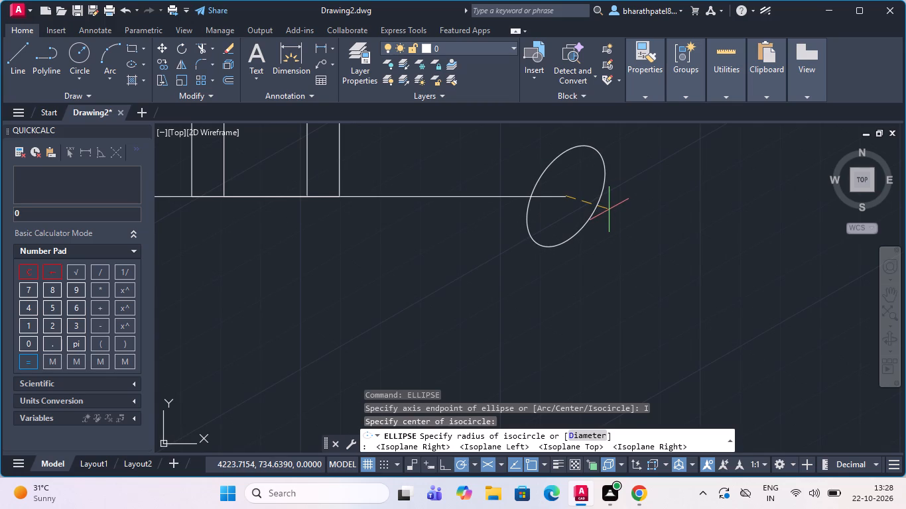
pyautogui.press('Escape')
# Draw a line from the base line's right end 25 units vertically up and about 159 units horizontally left.
pyautogui.click(25, 56)
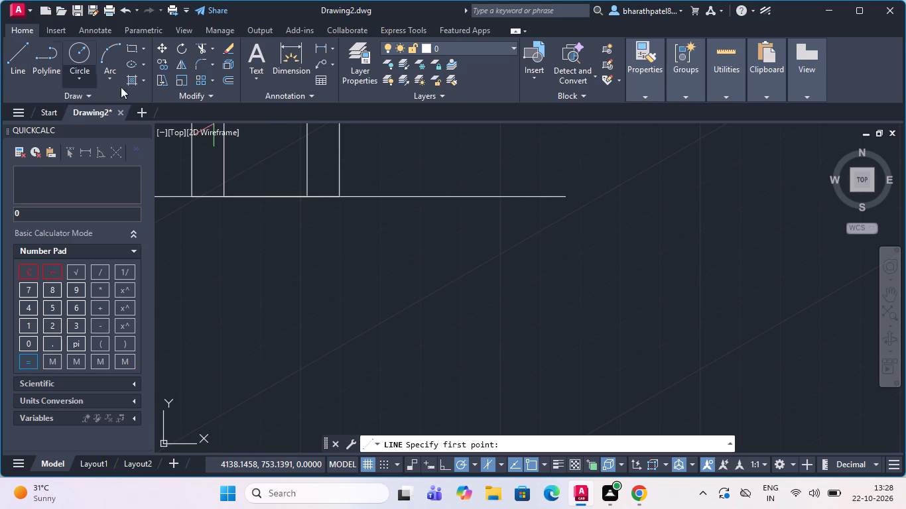
pyautogui.click(568, 194)
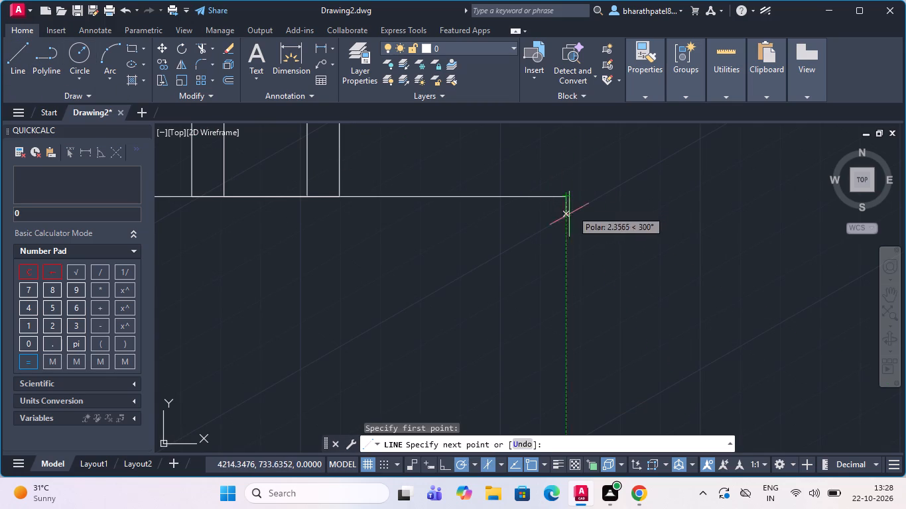
pyautogui.scroll(-3, 566, 236)
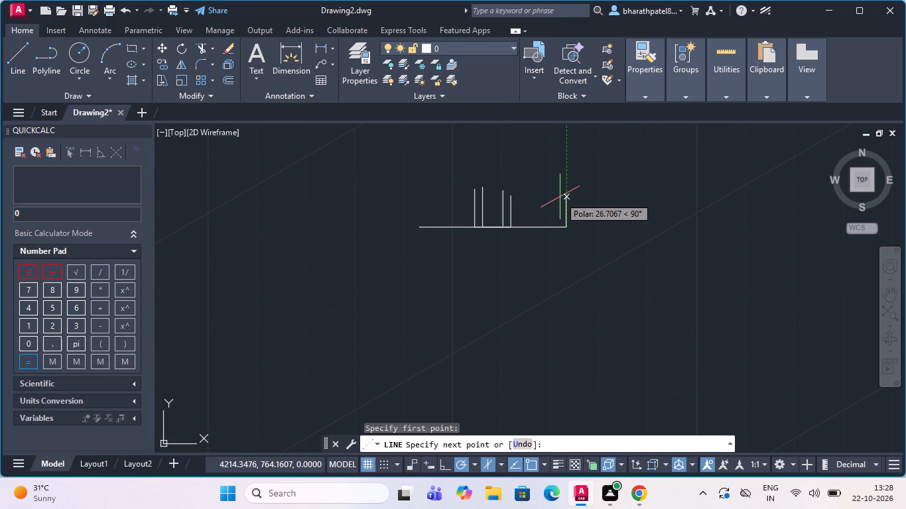
pyautogui.press('2')
pyautogui.press('5')
pyautogui.press('Return')
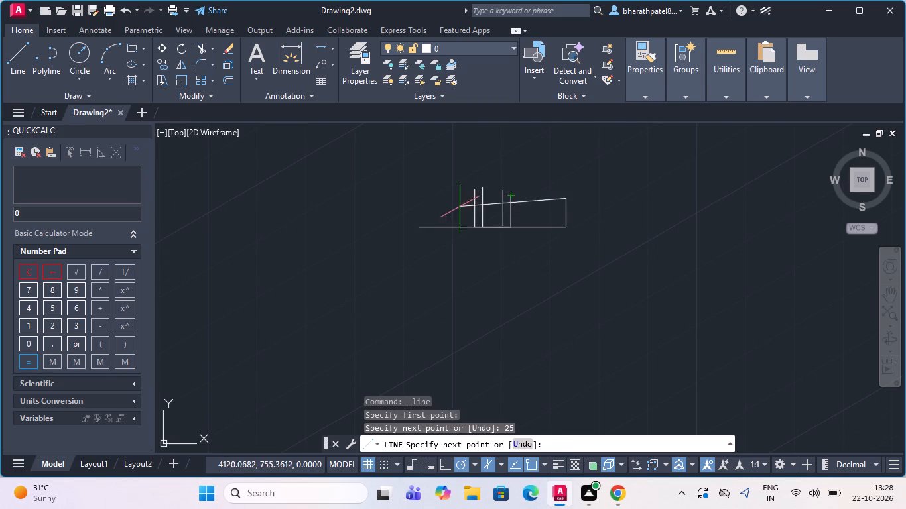
pyautogui.click(387, 199)
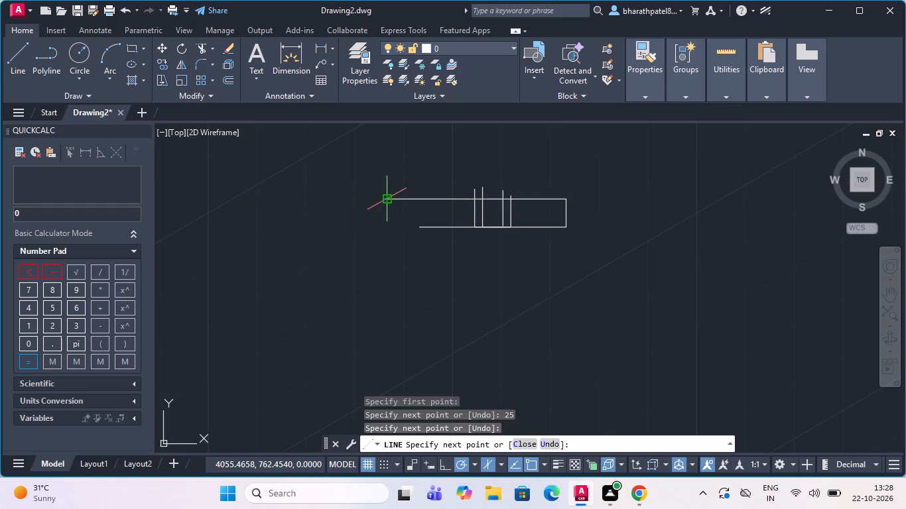
pyautogui.press('Escape')
# Draw a vertical line about 39 units up from the base line's left end, crossing the upper horizontal line.
pyautogui.click(21, 58)
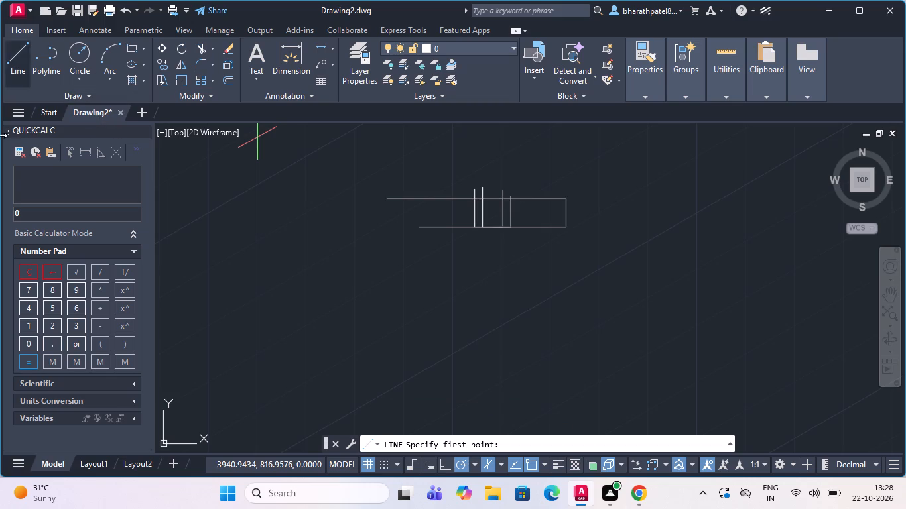
pyautogui.click(14, 58)
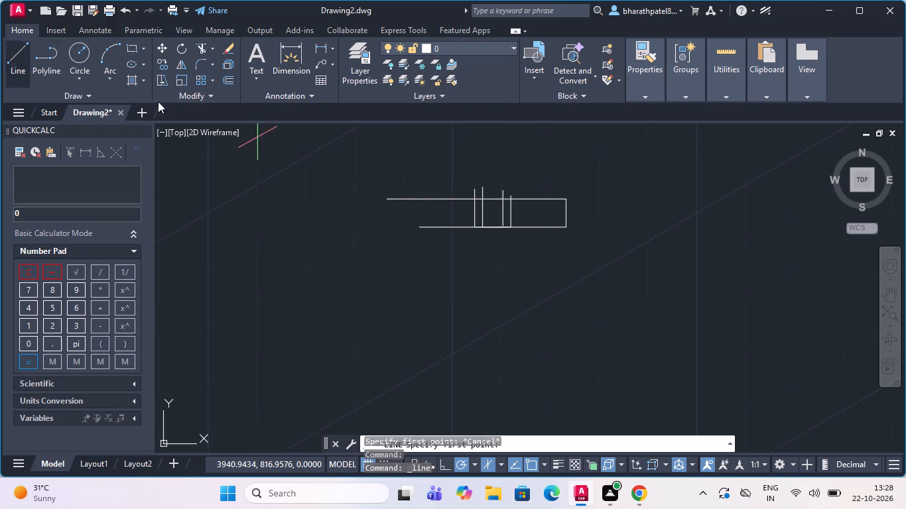
pyautogui.scroll(3, 428, 186)
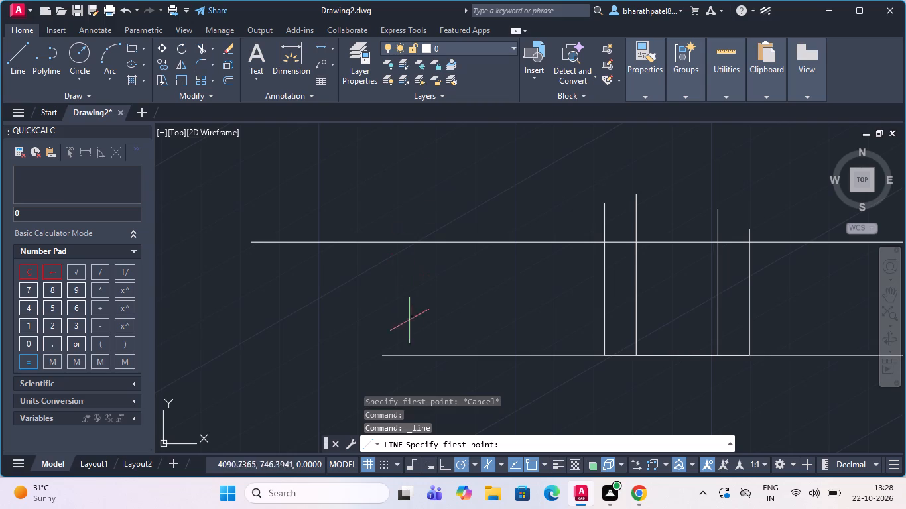
pyautogui.click(383, 355)
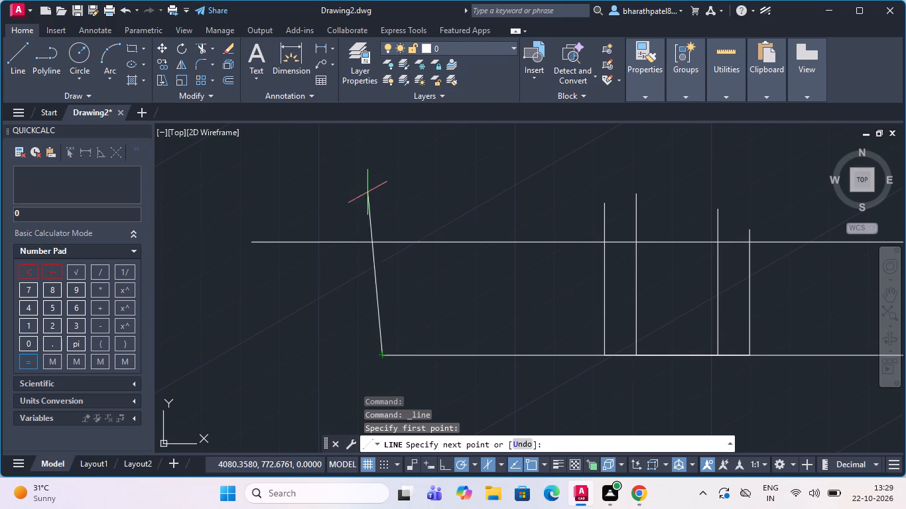
pyautogui.click(381, 180)
pyautogui.press('Escape')
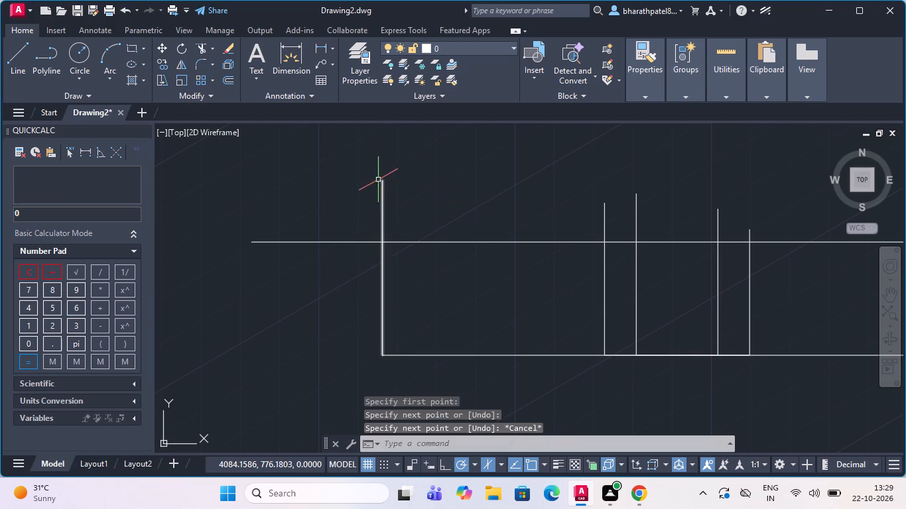
# Trim the overhanging ends of the left vertical line and upper horizontal line beyond their intersection.
pyautogui.click(196, 44)
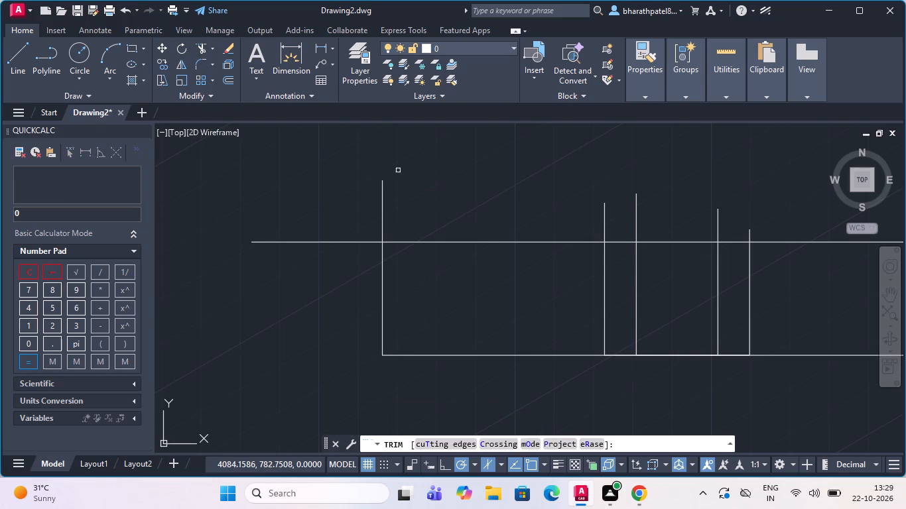
pyautogui.moveTo(409, 190); pyautogui.dragTo(289, 272)
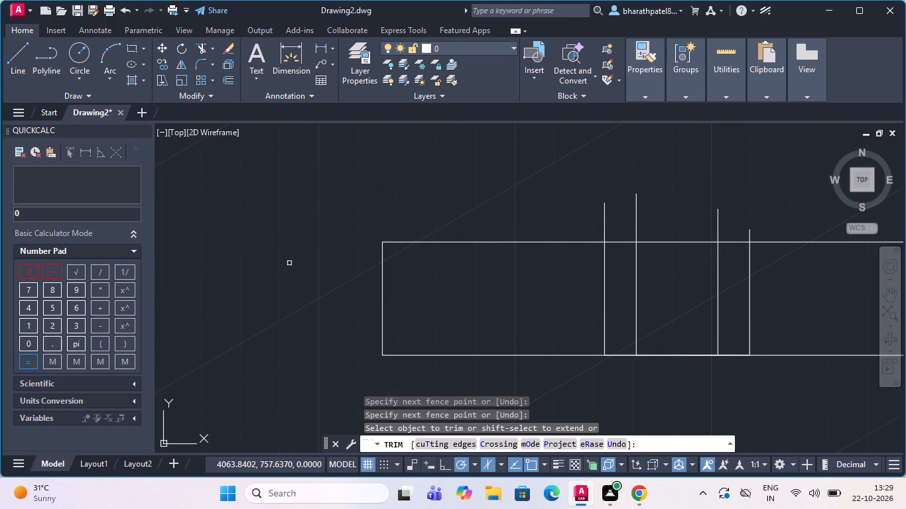
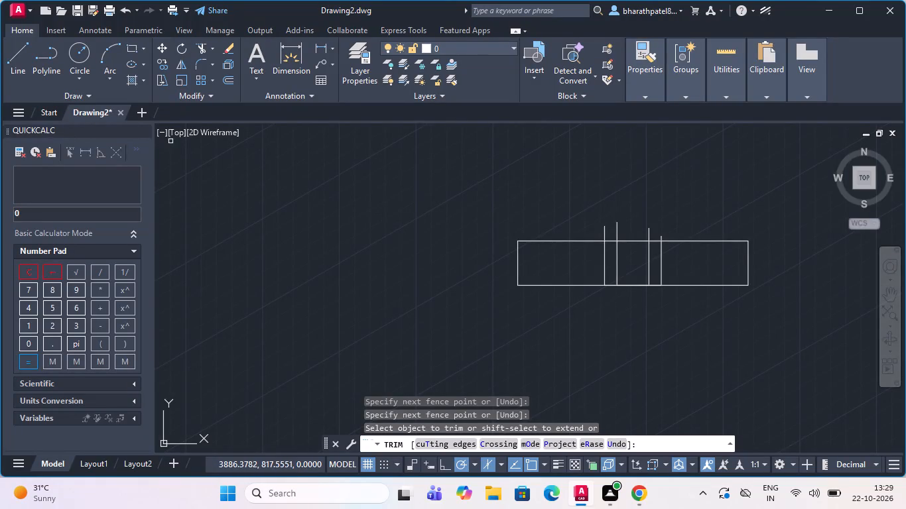
# Trim the overhanging tops of the four inner vertical lines above the rectangle's upper edge.
pyautogui.scroll(-3, 167, 168)
pyautogui.scroll(2, 237, 152)
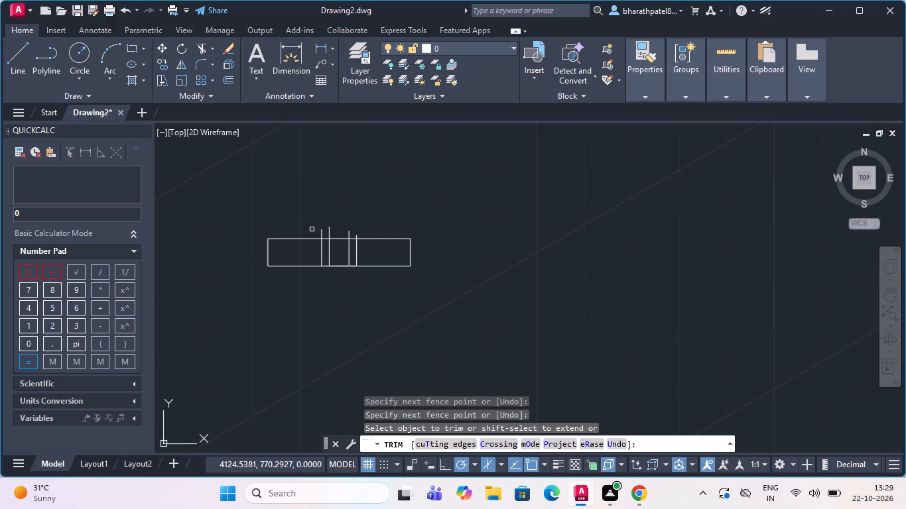
pyautogui.scroll(2, 312, 229)
pyautogui.scroll(2, 402, 251)
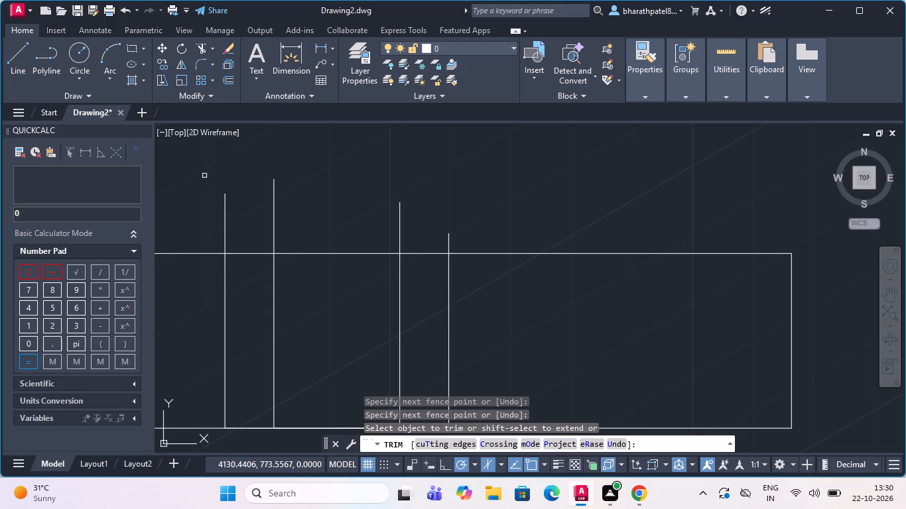
pyautogui.click(192, 232)
pyautogui.click(461, 241)
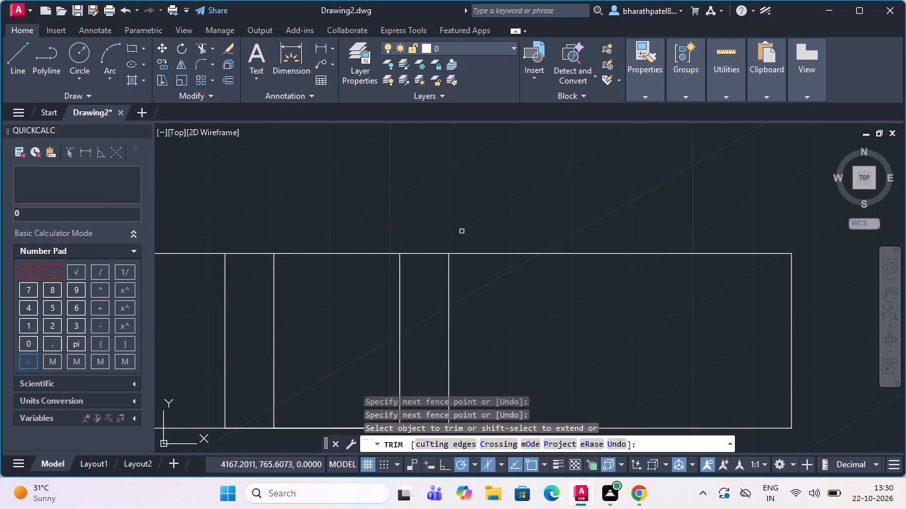
# Draw a horizontal centre line about 173 units long from the midpoint of the rectangle's left edge, crossing its right edge.
pyautogui.scroll(-3, 462, 230)
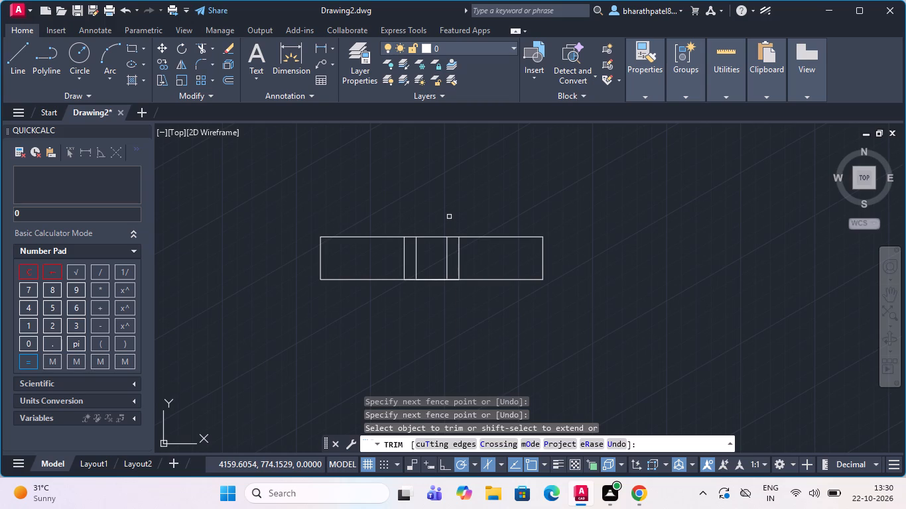
pyautogui.click(21, 56)
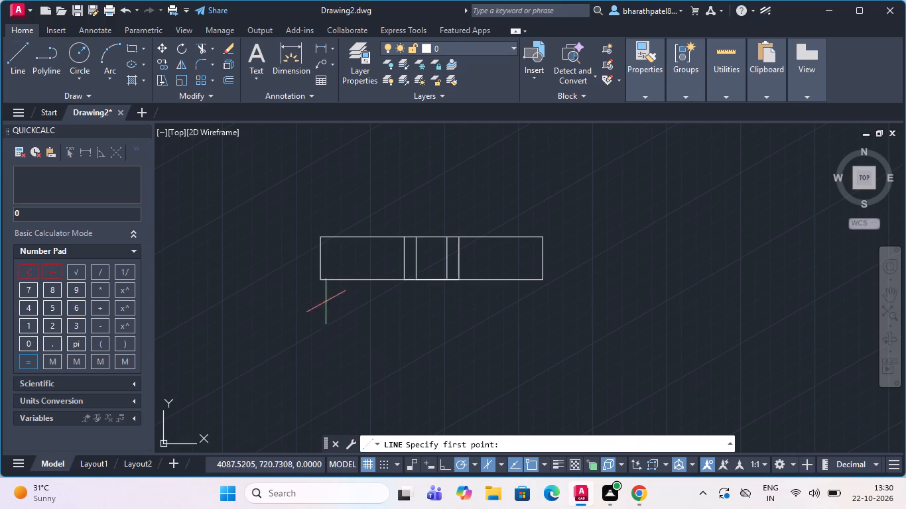
pyautogui.click(320, 254)
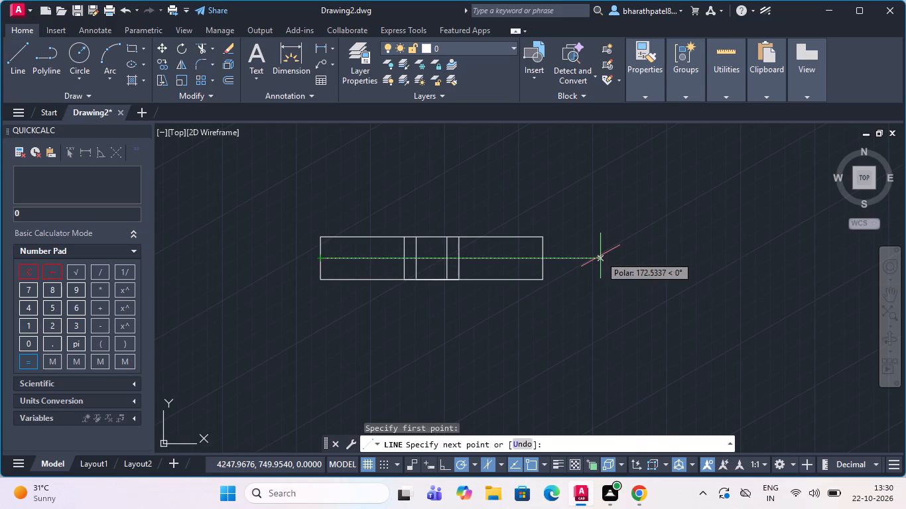
pyautogui.click(600, 255)
pyautogui.press('Escape')
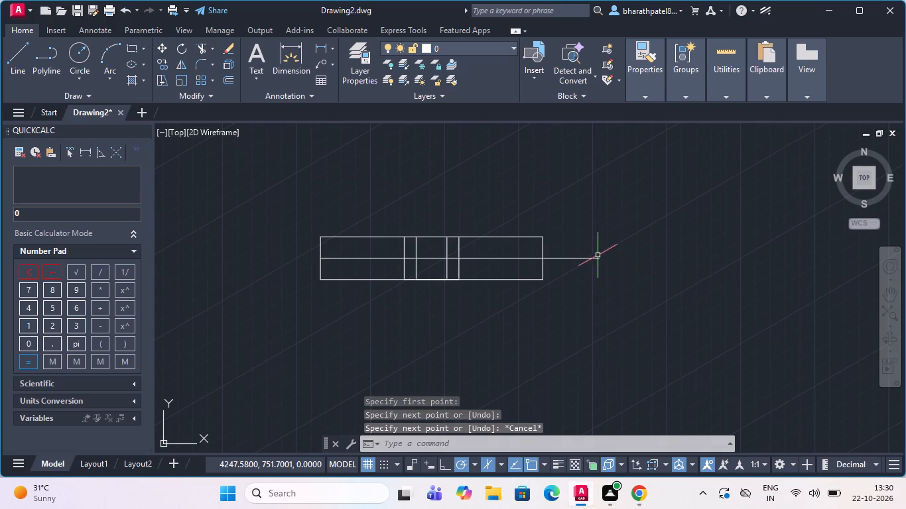
# Trim the end of the horizontal centre line that extends beyond the rectangle's right edge.
pyautogui.click(197, 48)
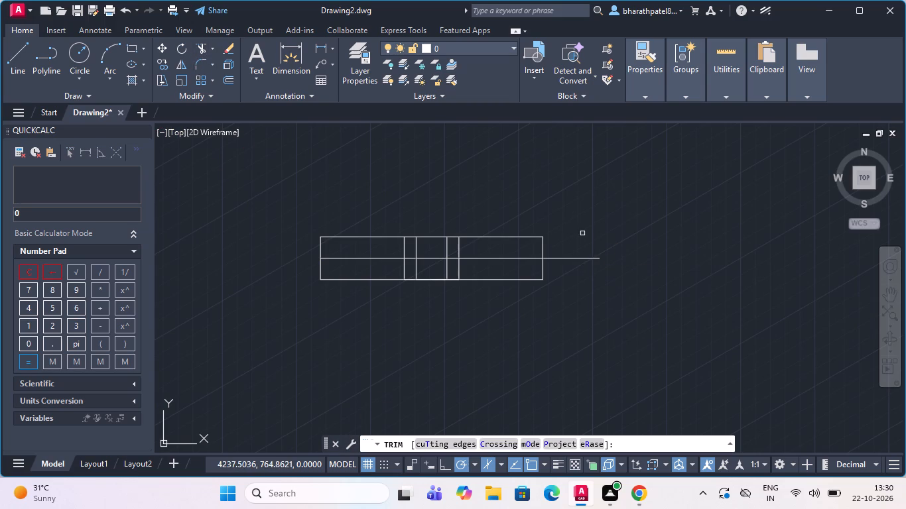
pyautogui.click(571, 258)
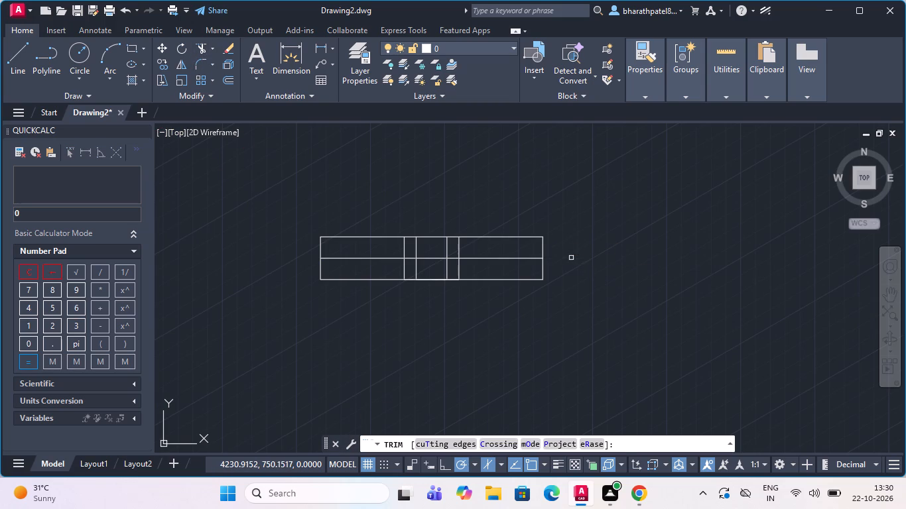
# From the centre line's midpoint, draw a line 6 units down, about 20 units right, and about 39 units back left across the inner verticals.
pyautogui.scroll(2, 558, 231)
pyautogui.scroll(-2, 558, 230)
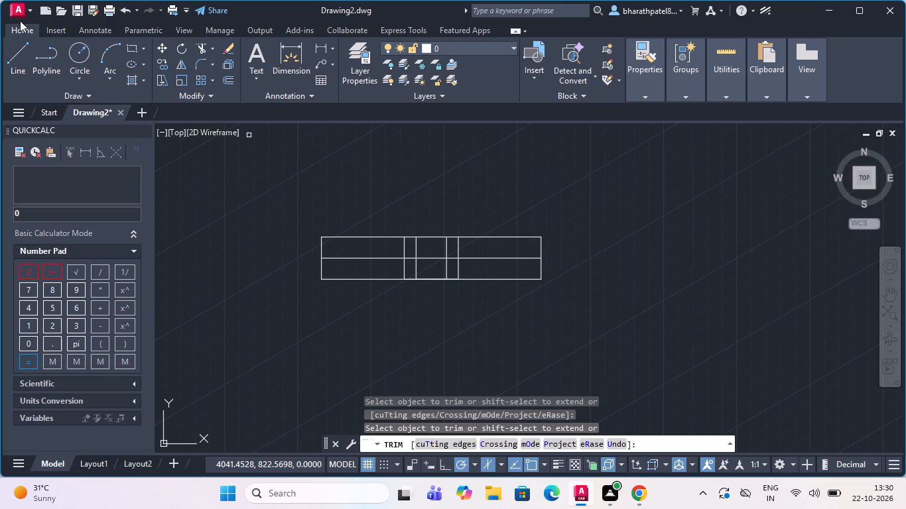
pyautogui.click(17, 43)
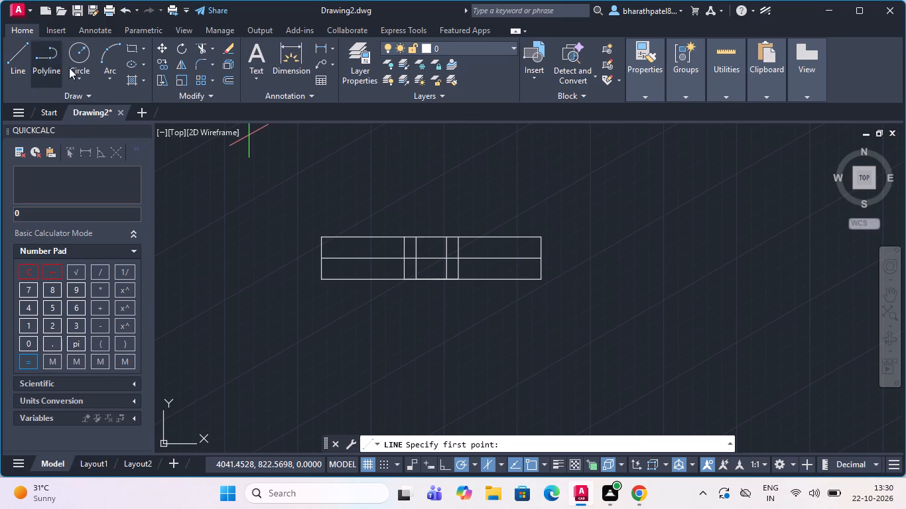
pyautogui.scroll(4, 422, 263)
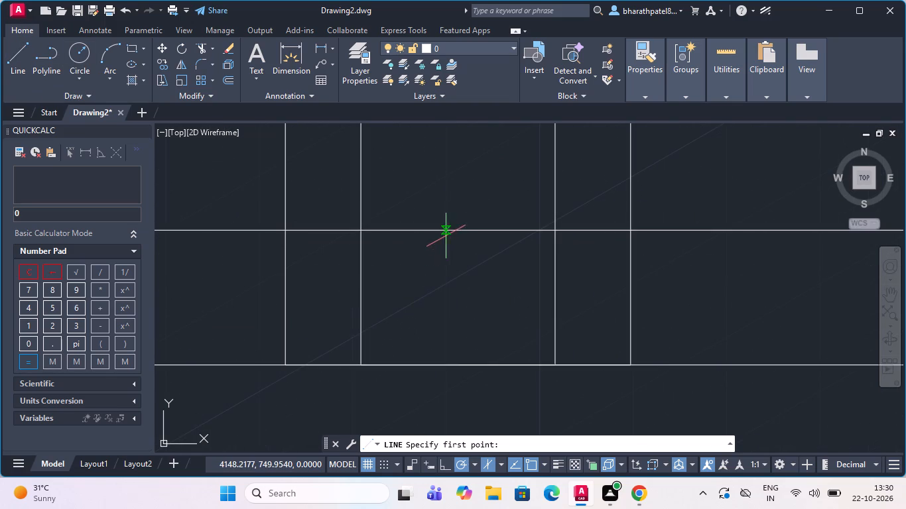
pyautogui.click(462, 234)
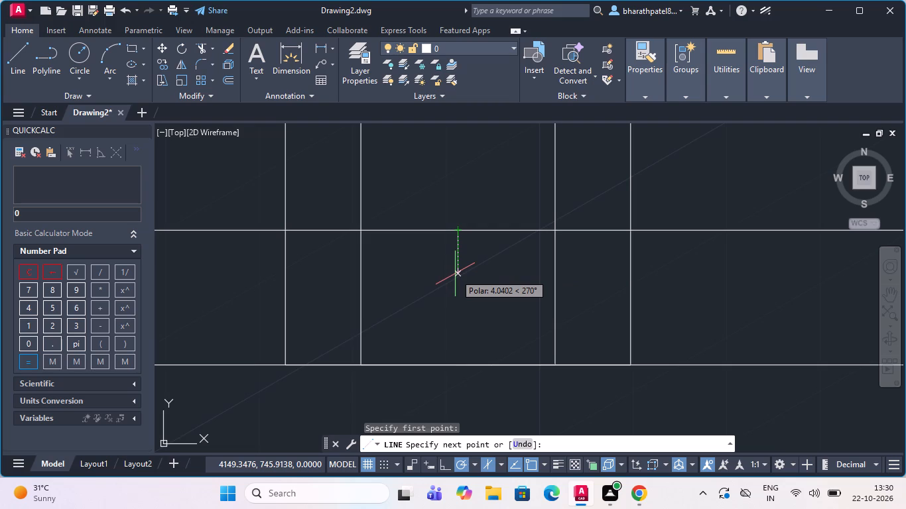
pyautogui.press('6')
pyautogui.press('Return')
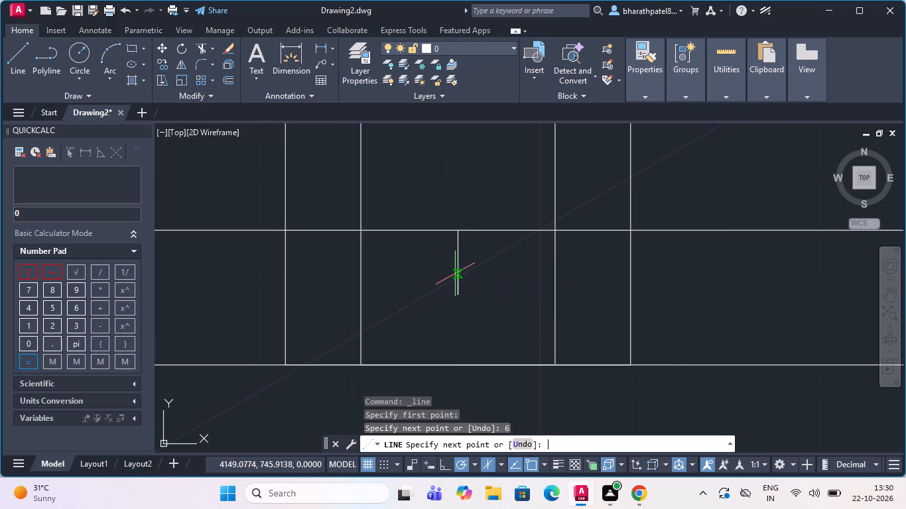
pyautogui.click(673, 288)
pyautogui.click(247, 293)
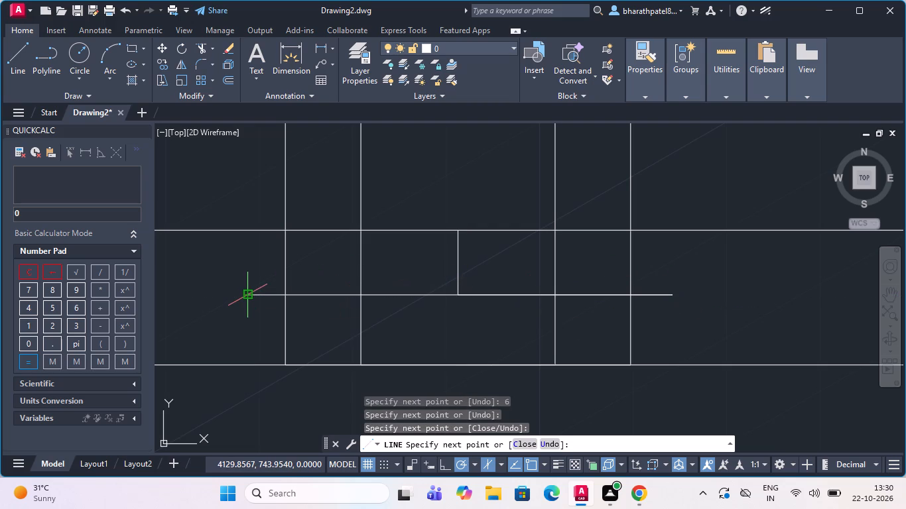
pyautogui.press('Escape')
# From the centre line's midpoint, draw a line 6 units up, about 19 units right, and about 37 units back left across the inner verticals.
pyautogui.click(14, 62)
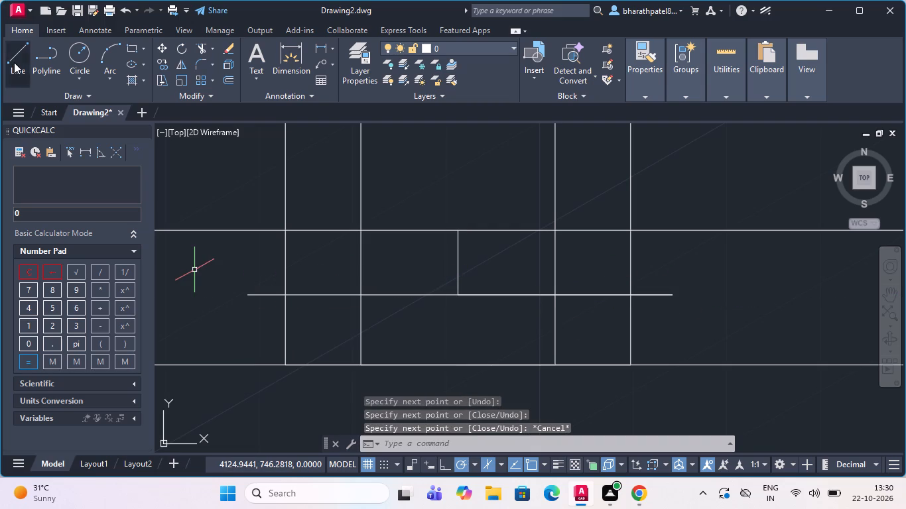
pyautogui.click(461, 231)
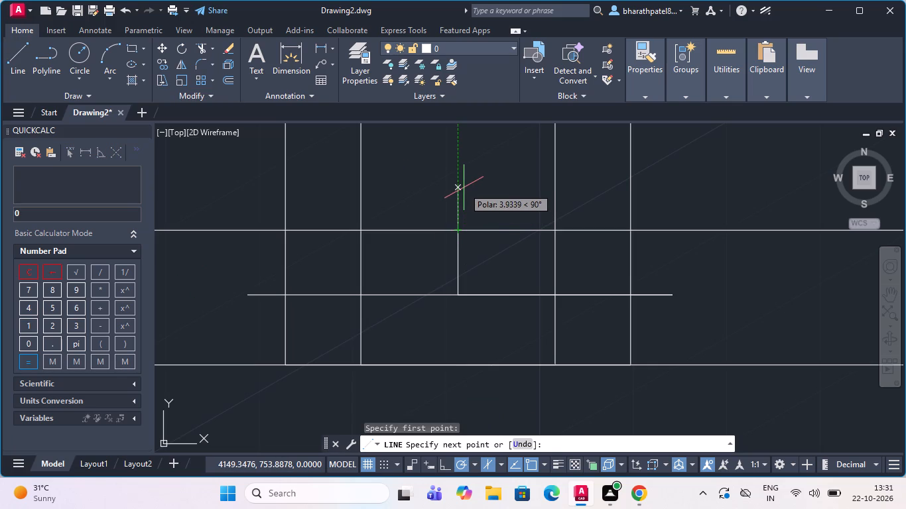
pyautogui.press('6')
pyautogui.press('Return')
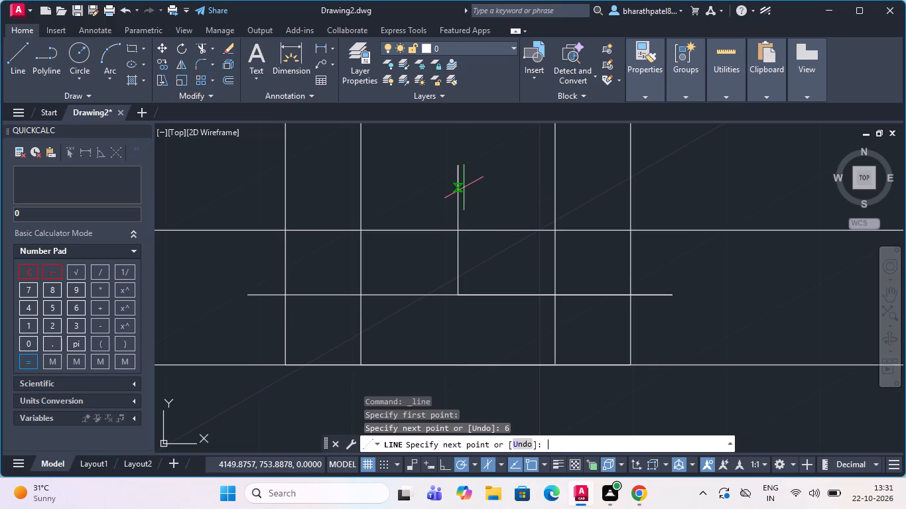
pyautogui.moveTo(666, 160); pyautogui.dragTo(657, 160)
pyautogui.click(270, 163)
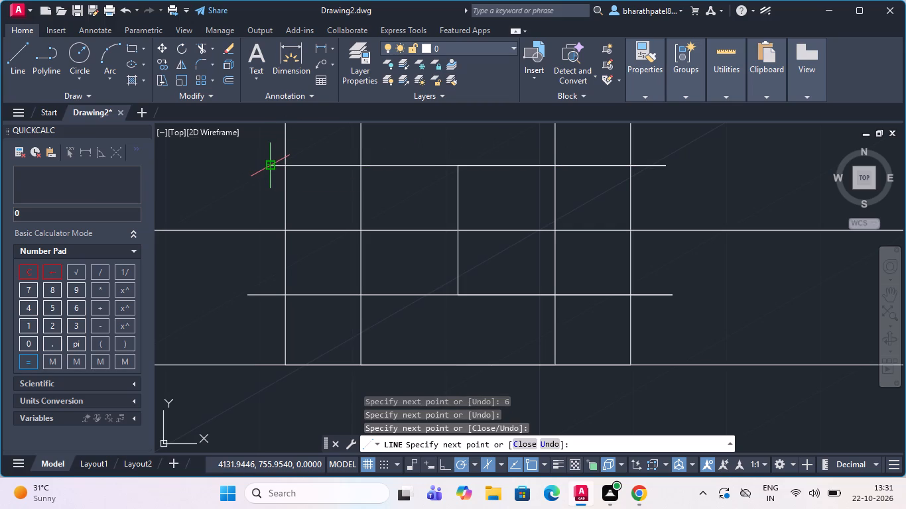
pyautogui.press('Escape')
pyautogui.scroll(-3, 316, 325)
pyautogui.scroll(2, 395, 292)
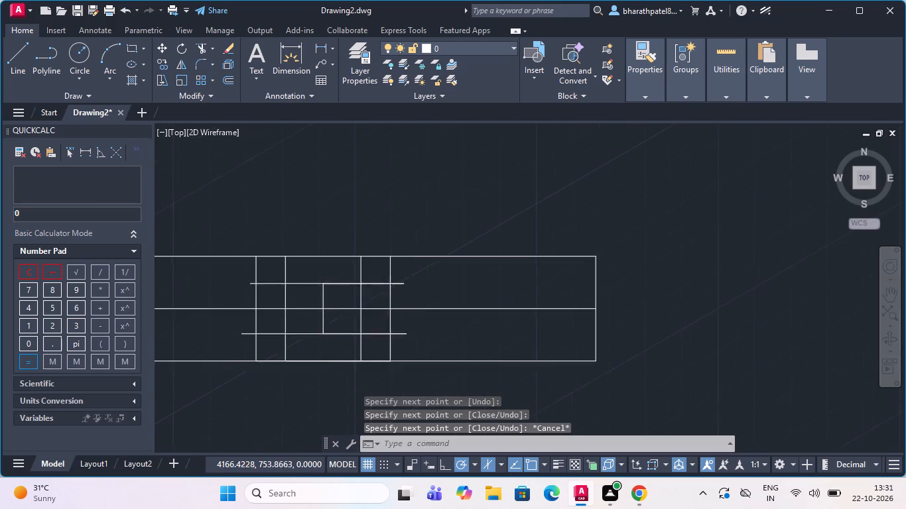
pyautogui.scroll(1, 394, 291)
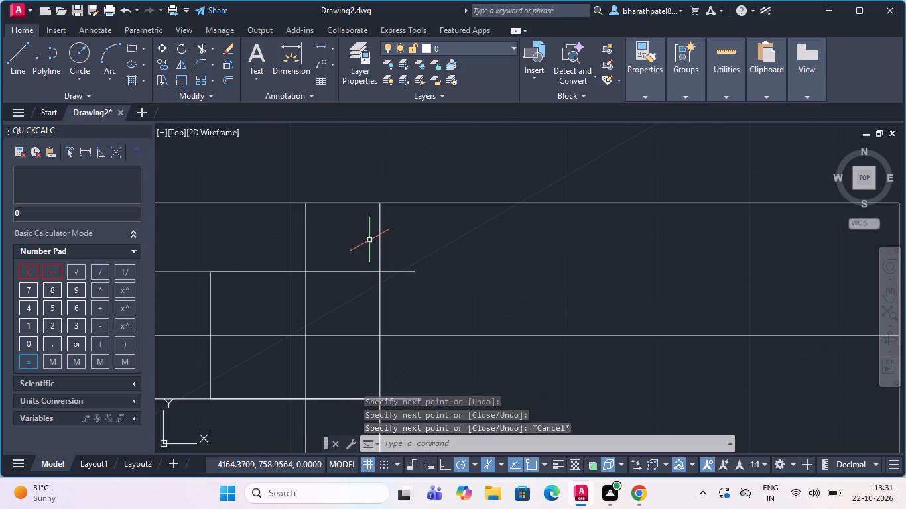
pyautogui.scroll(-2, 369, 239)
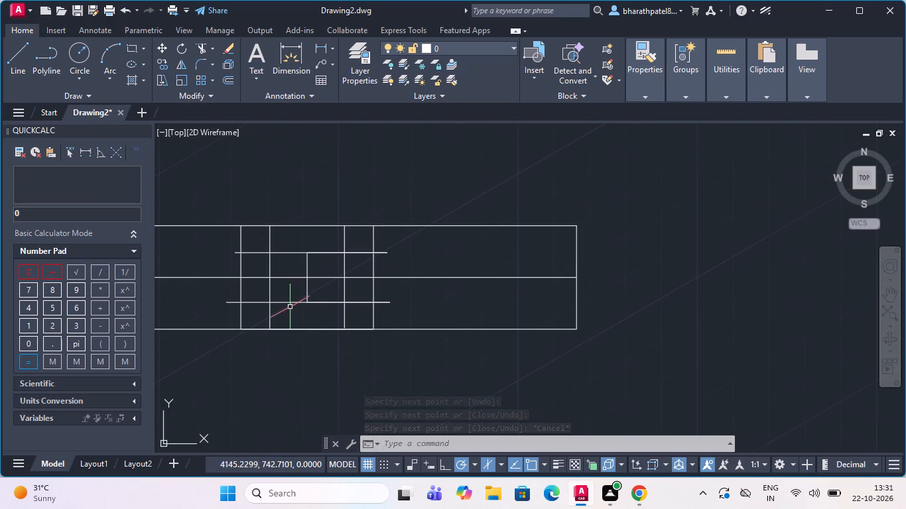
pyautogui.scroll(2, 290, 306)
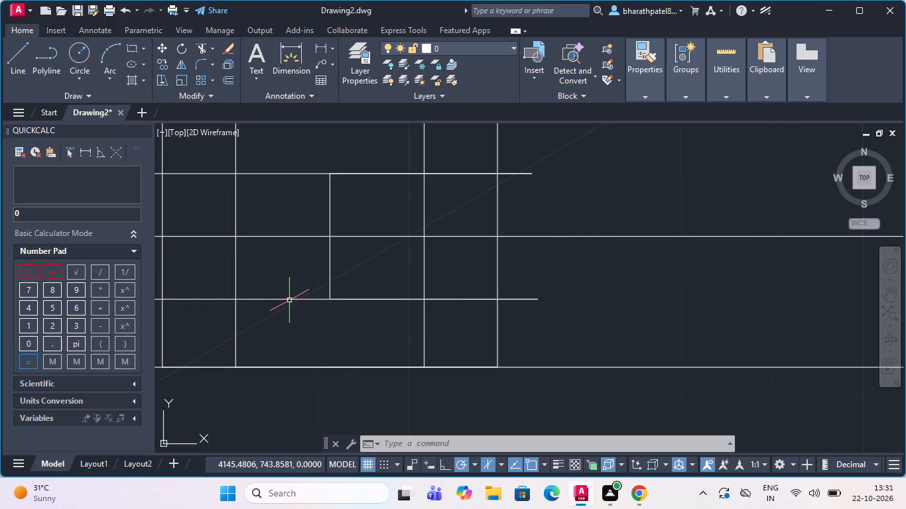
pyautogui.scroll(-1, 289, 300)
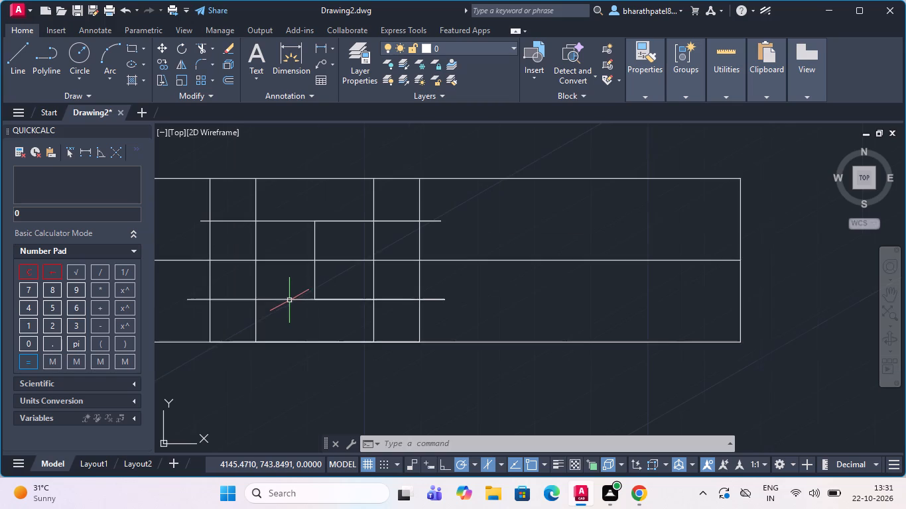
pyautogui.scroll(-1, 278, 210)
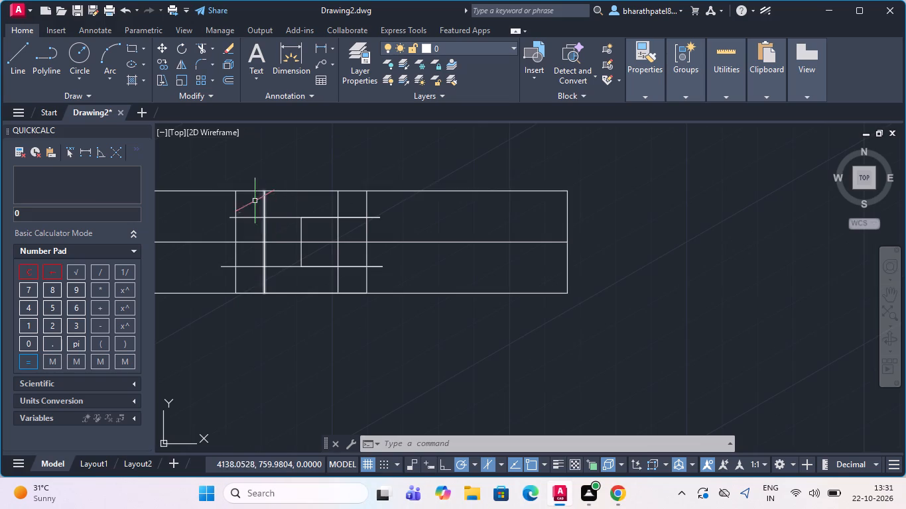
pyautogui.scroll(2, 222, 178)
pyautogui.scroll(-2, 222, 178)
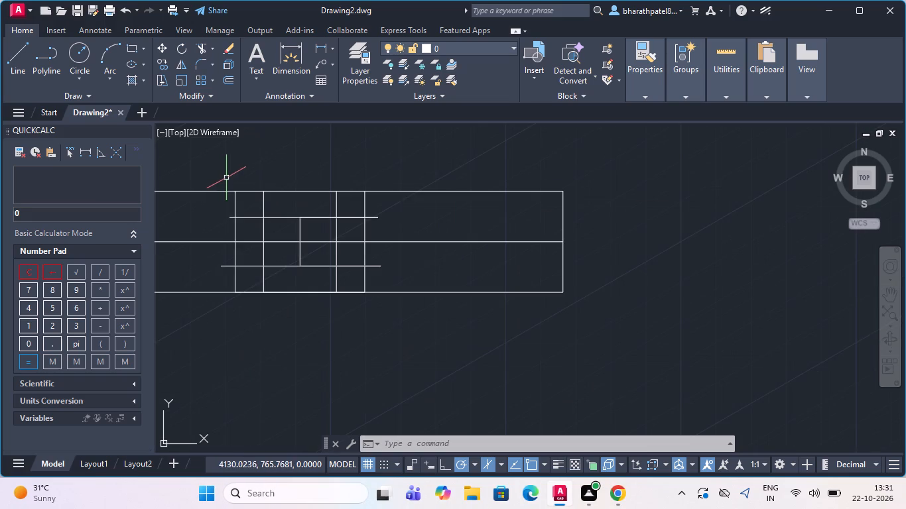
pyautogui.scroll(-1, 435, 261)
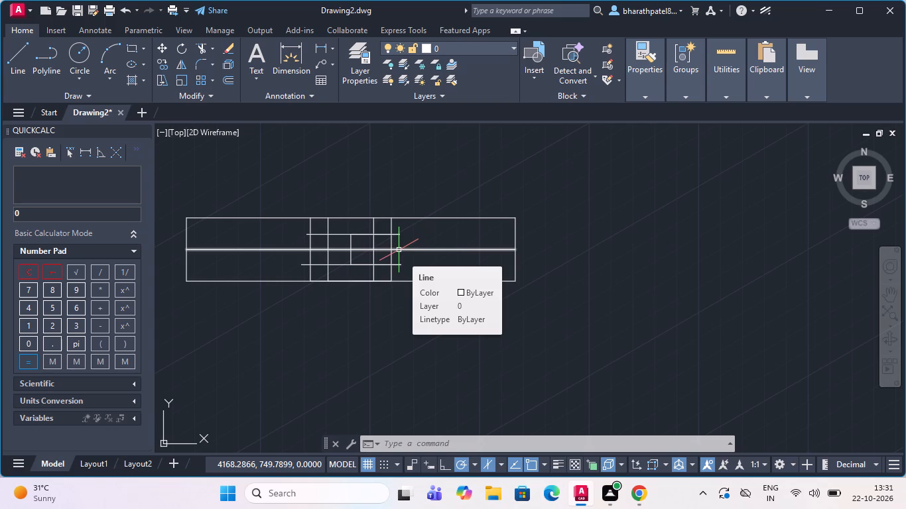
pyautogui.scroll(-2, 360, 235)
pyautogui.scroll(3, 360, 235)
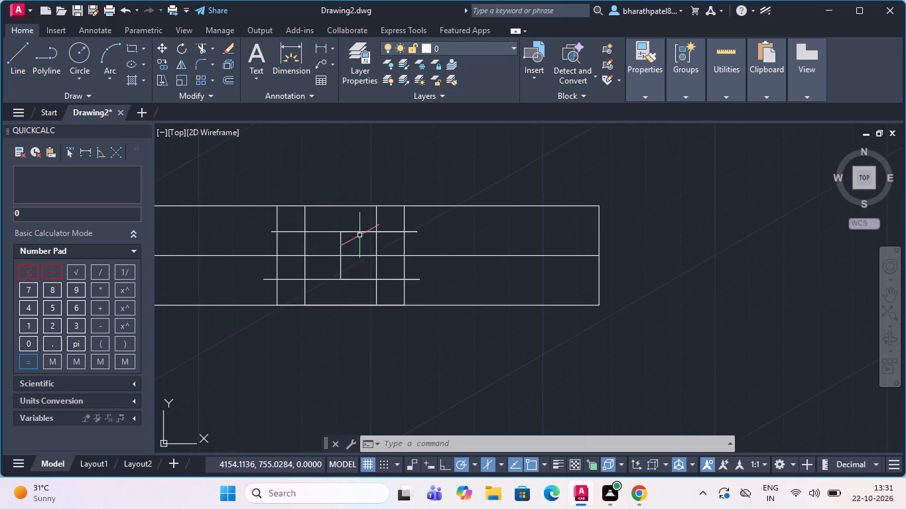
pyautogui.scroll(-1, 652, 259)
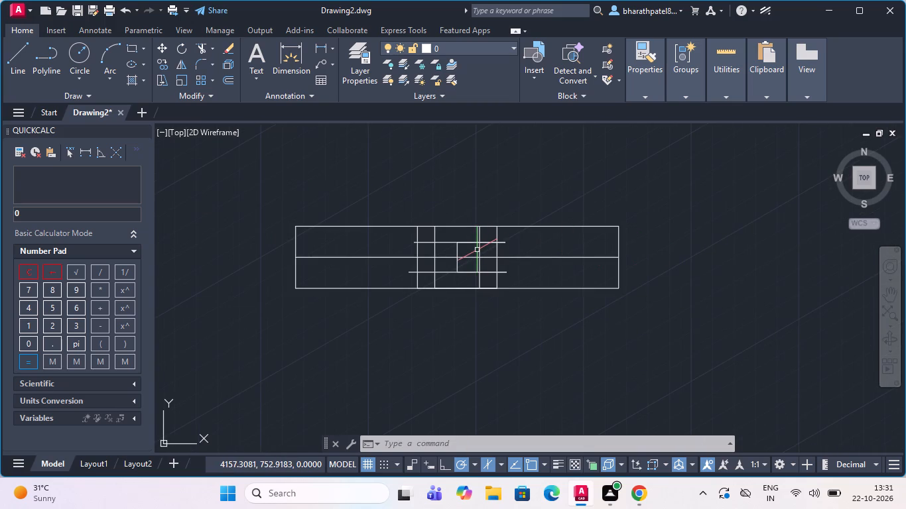
# From the central vertical's lower end, draw a line 3 units right, then diagonally up to where the nearest right inner vertical meets the centre line.
pyautogui.scroll(2, 473, 243)
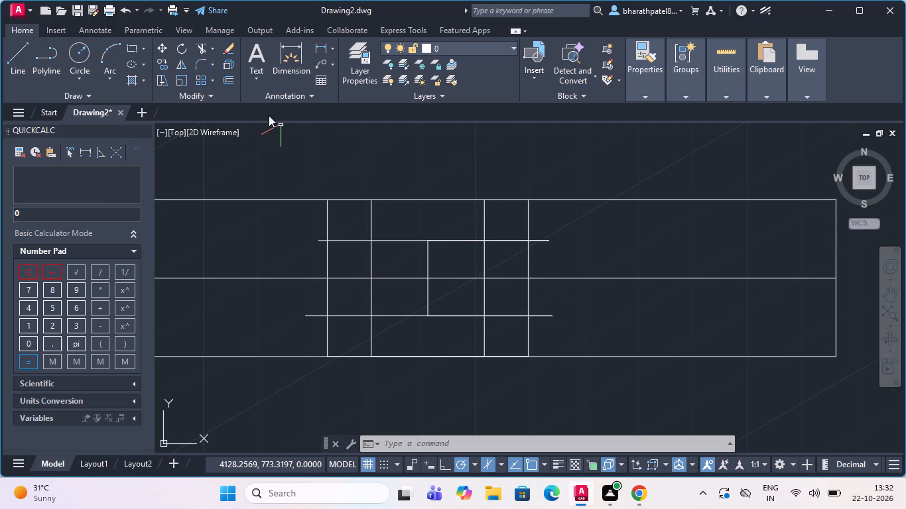
pyautogui.click(9, 56)
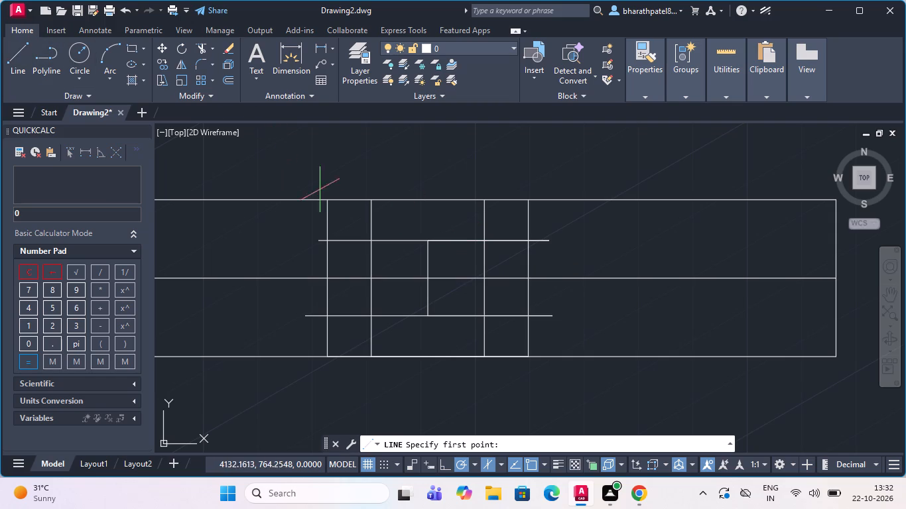
pyautogui.scroll(4, 410, 327)
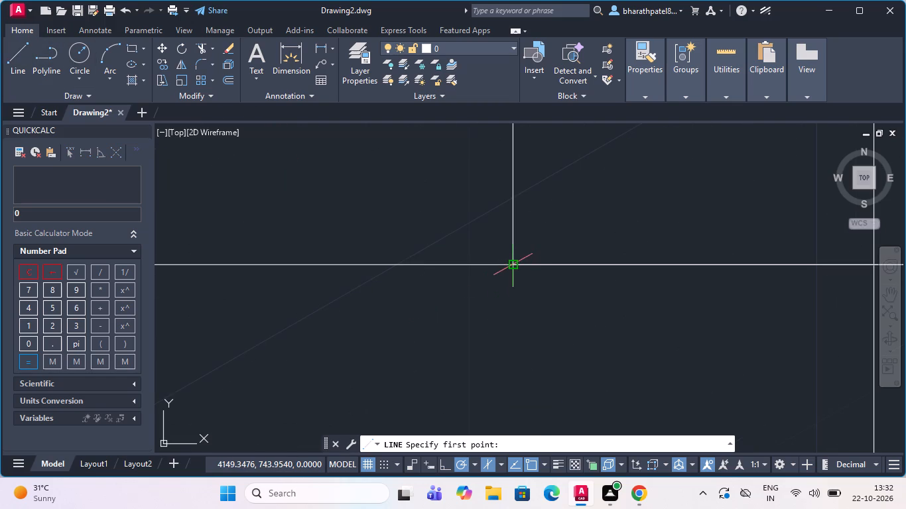
pyautogui.click(511, 266)
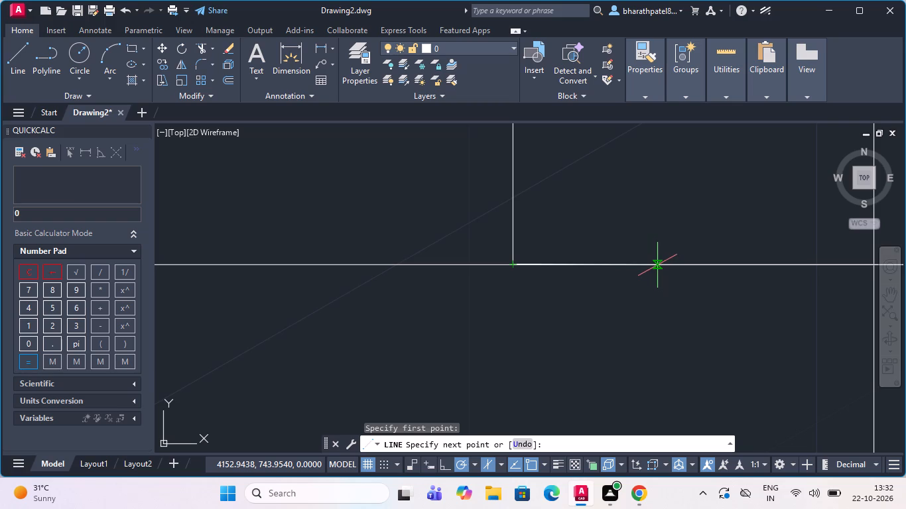
pyautogui.press('3')
pyautogui.press('Return')
pyautogui.scroll(-3, 657, 265)
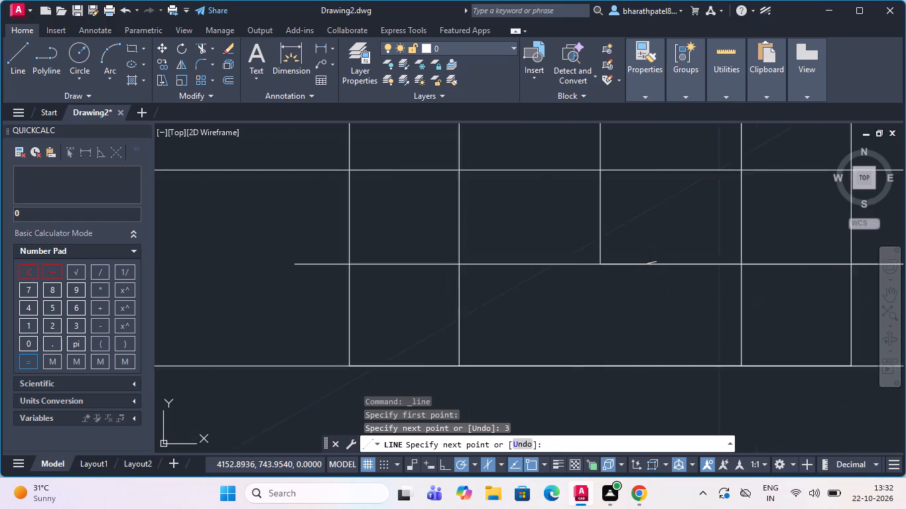
pyautogui.scroll(-2, 656, 262)
pyautogui.scroll(3, 678, 231)
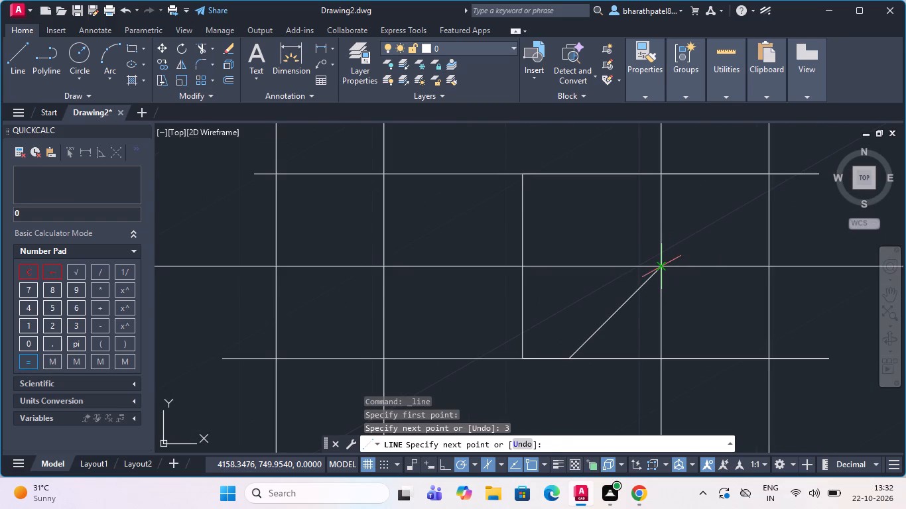
pyautogui.click(662, 264)
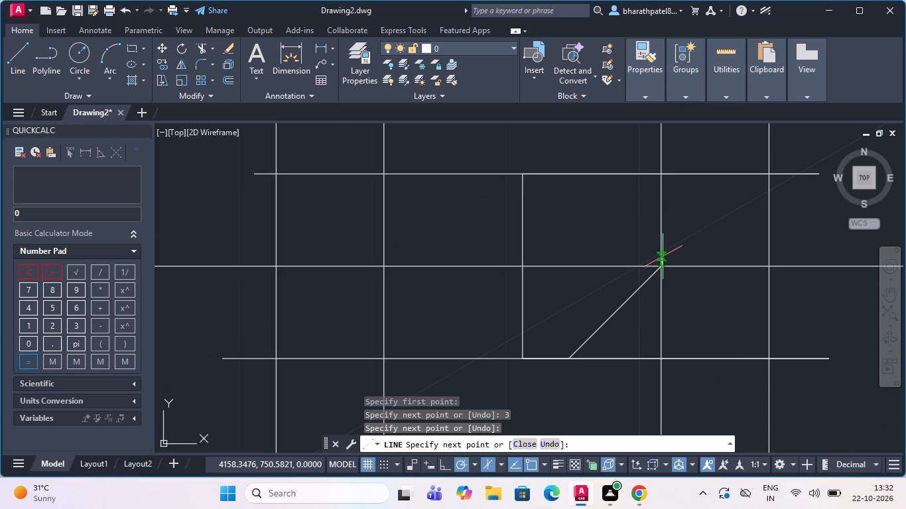
pyautogui.press('Escape')
# From the right diagonal's lower end, draw a line 6 units left, then diagonally up to where the nearest left inner vertical meets the centre line.
pyautogui.click(13, 58)
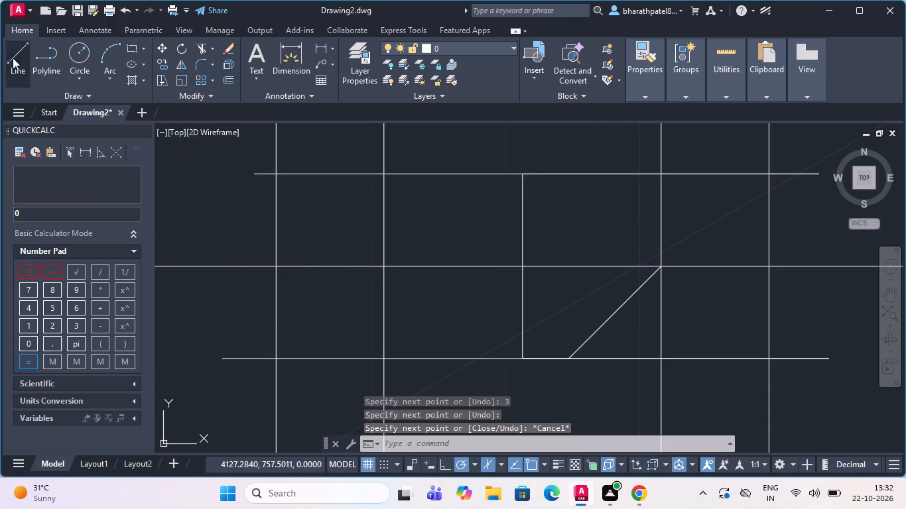
pyautogui.click(570, 356)
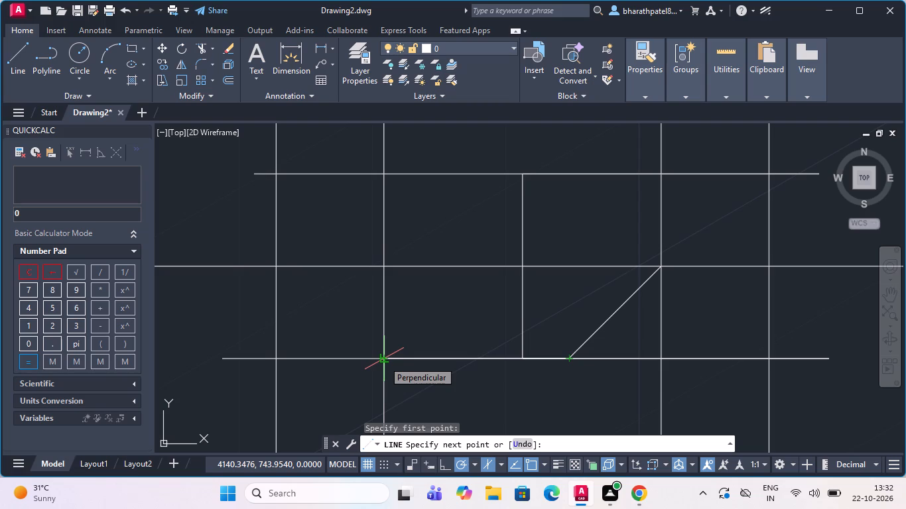
pyautogui.press('6')
pyautogui.press('Return')
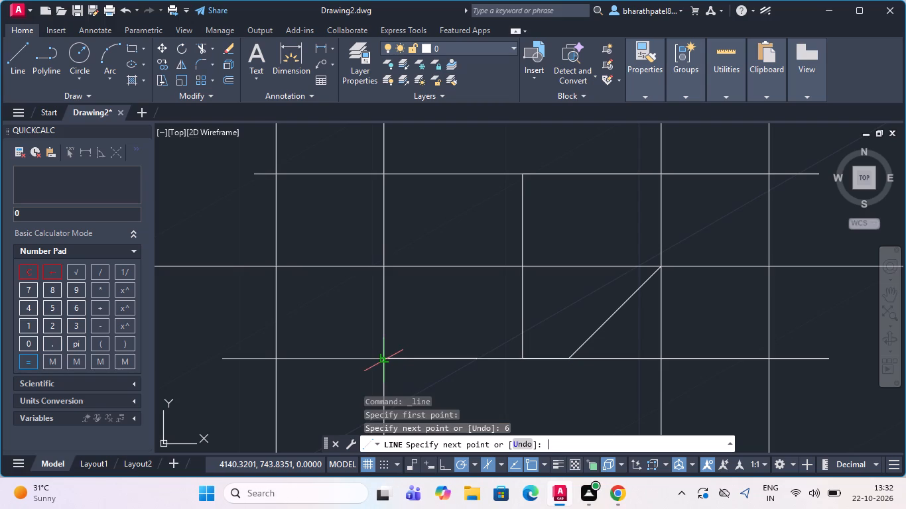
pyautogui.scroll(1, 387, 278)
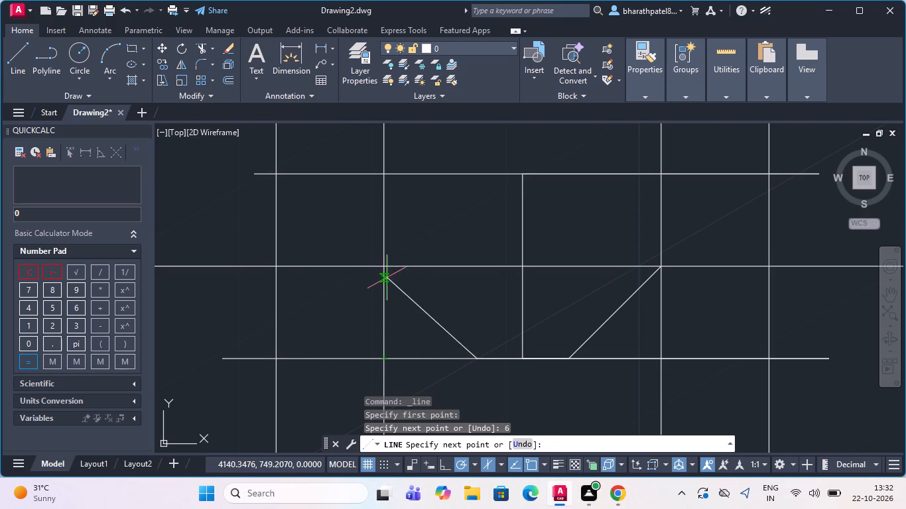
pyautogui.scroll(2, 387, 277)
pyautogui.click(366, 228)
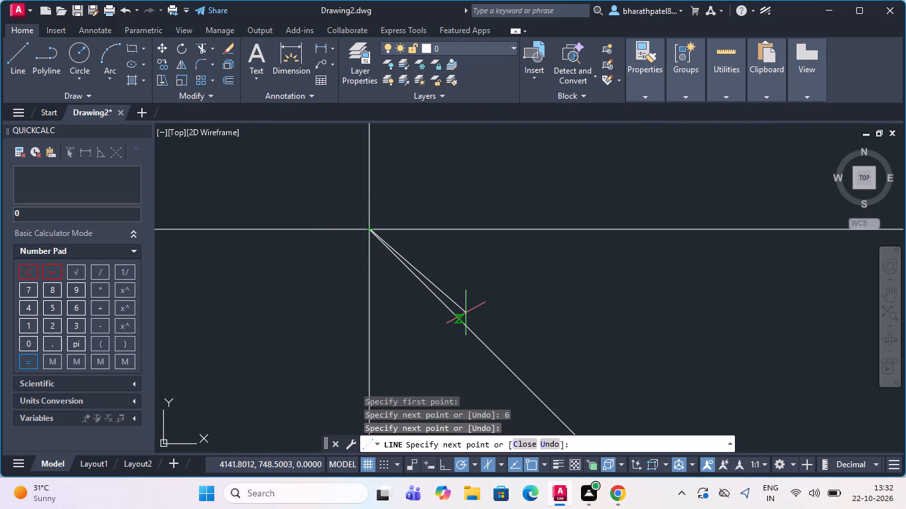
pyautogui.press('Escape')
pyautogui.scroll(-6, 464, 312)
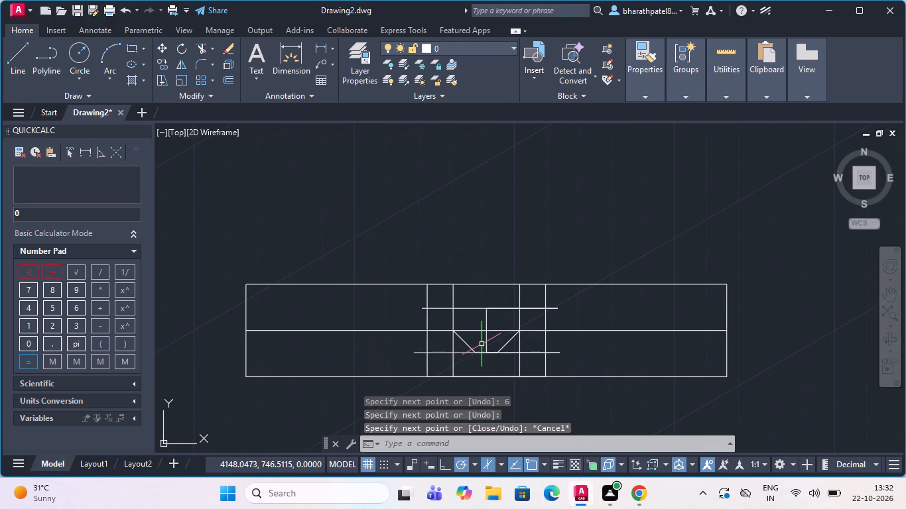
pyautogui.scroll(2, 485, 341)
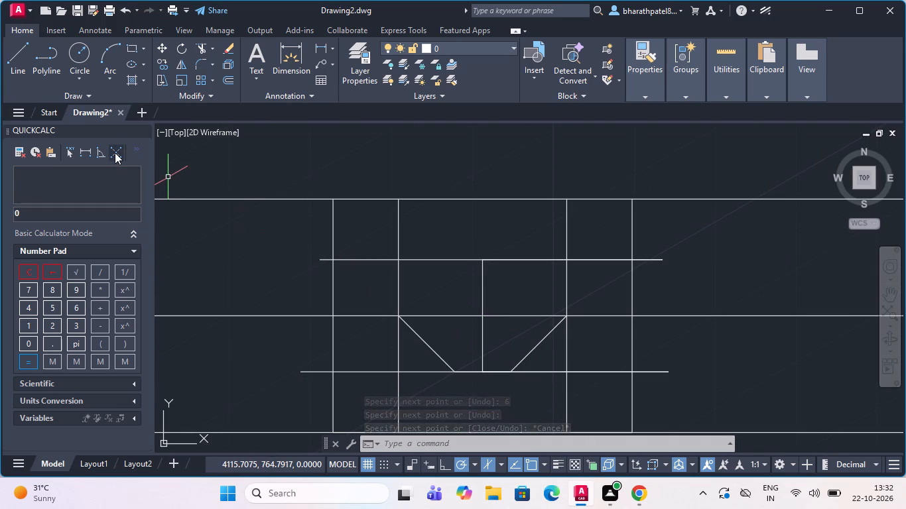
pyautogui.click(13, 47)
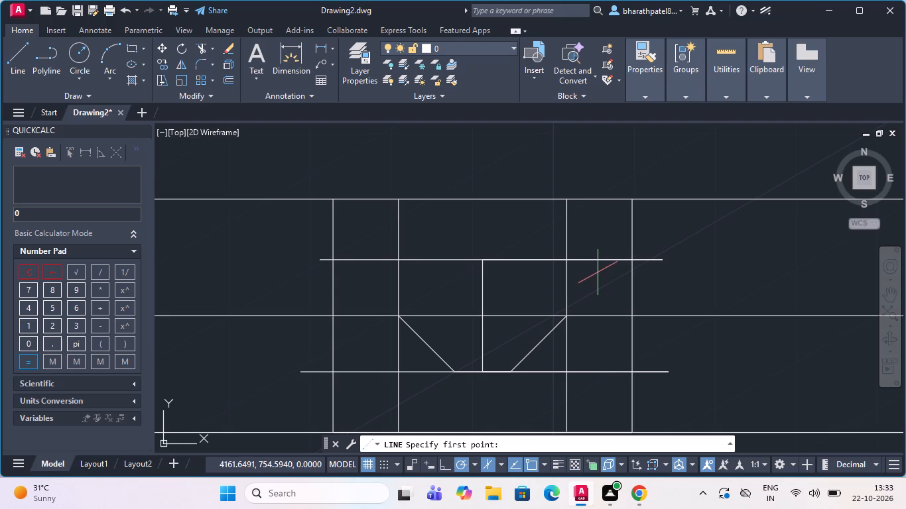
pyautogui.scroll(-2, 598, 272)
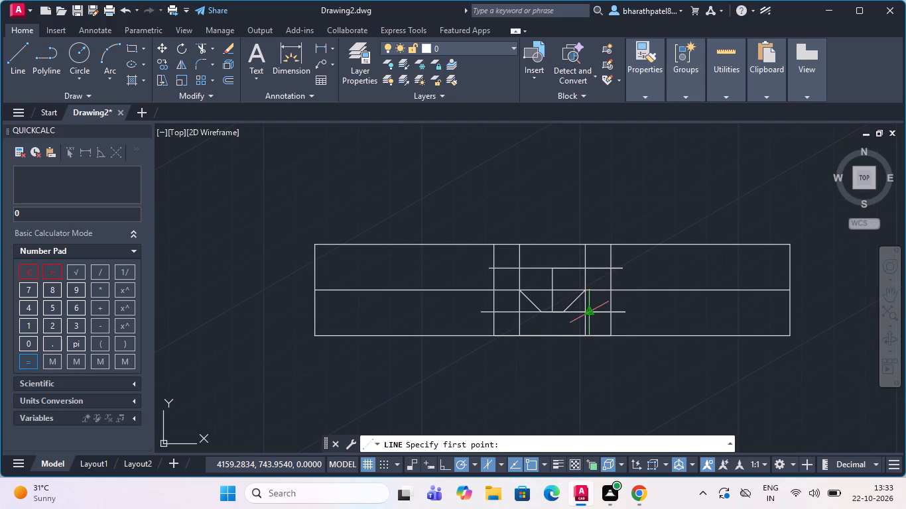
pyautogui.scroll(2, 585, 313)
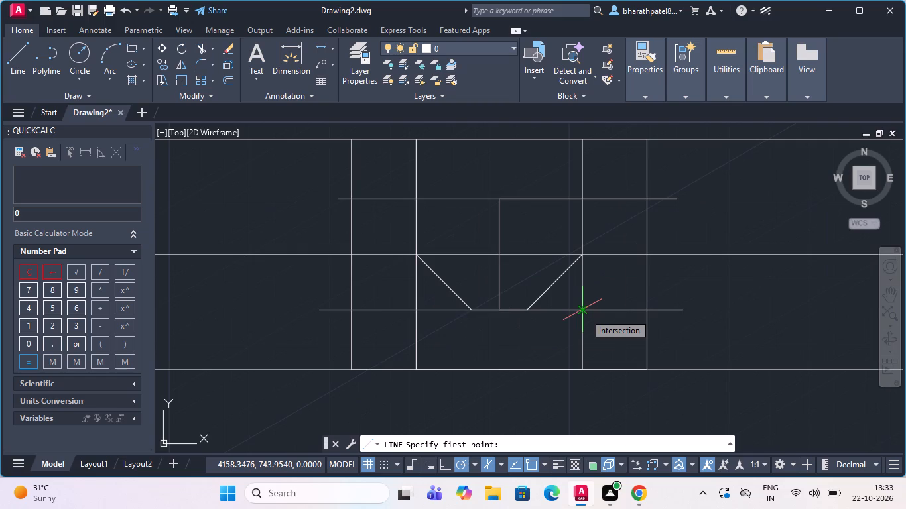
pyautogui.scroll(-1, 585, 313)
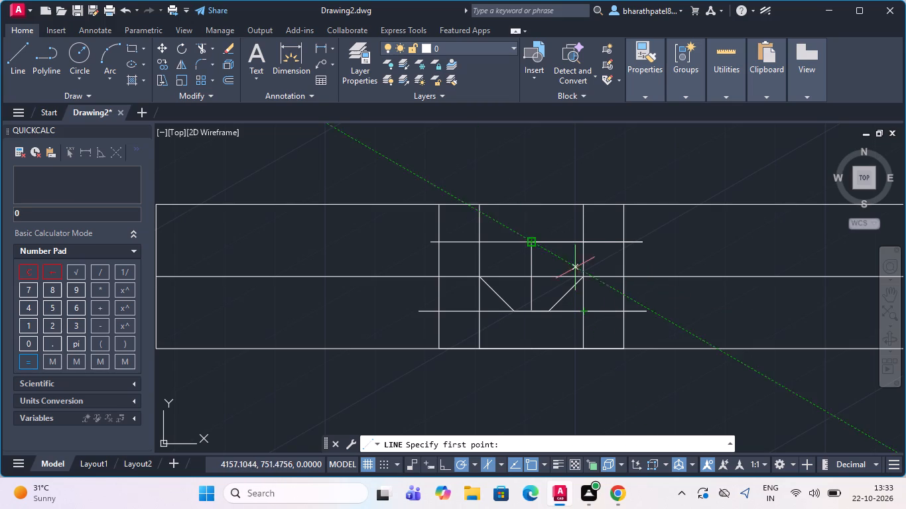
# Draw a line 10 units right along the upper inner edge from its intersection with the nearest right inner vertical.
pyautogui.click(7, 55)
pyautogui.scroll(3, 583, 247)
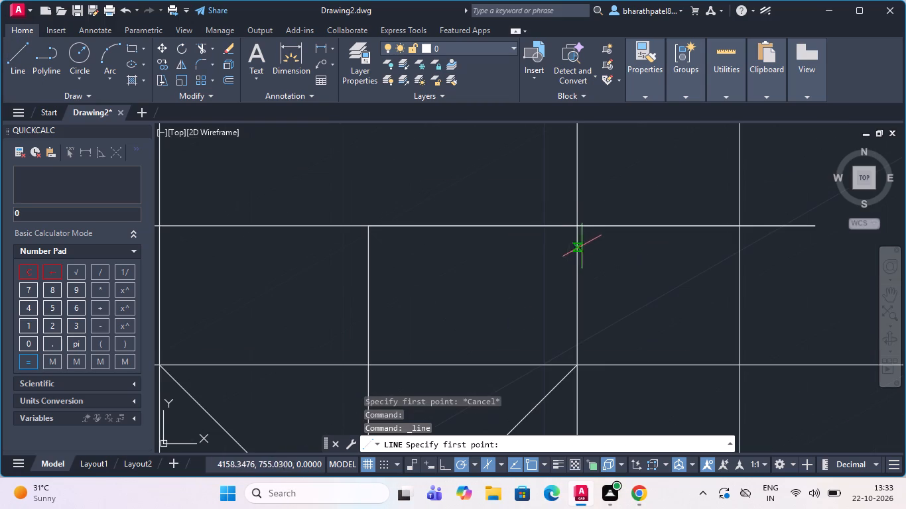
pyautogui.click(579, 224)
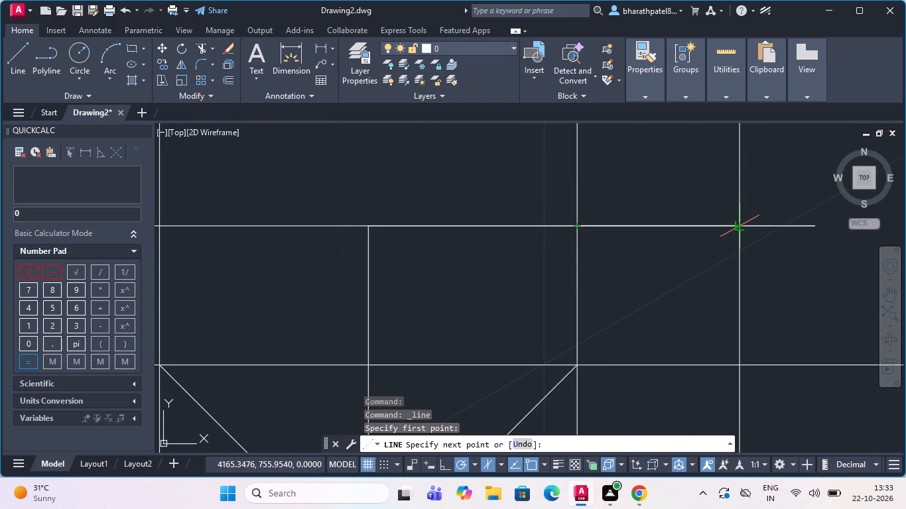
pyautogui.press('1')
pyautogui.press('0')
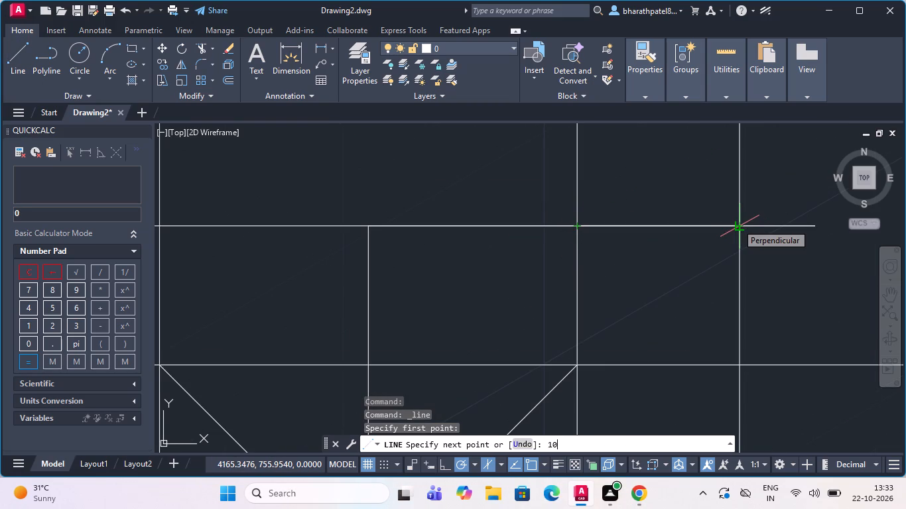
pyautogui.press('Return')
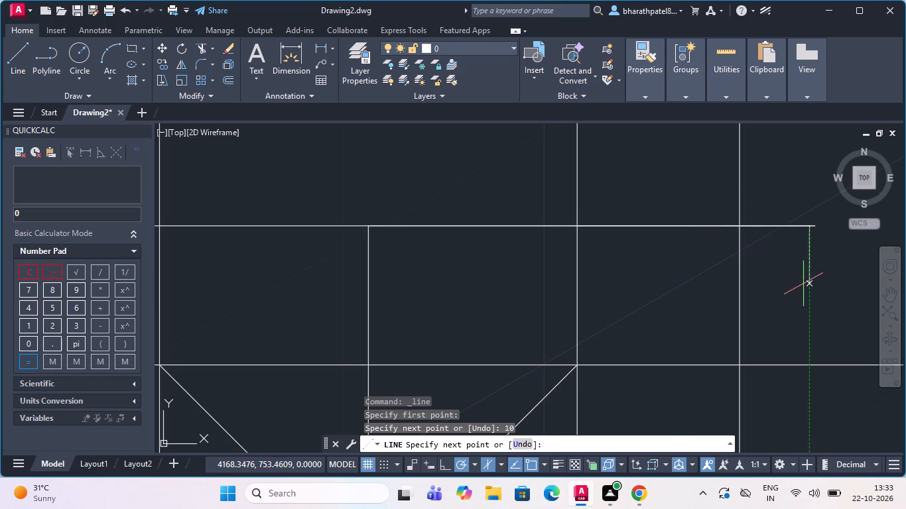
pyautogui.scroll(-1, 807, 272)
pyautogui.scroll(-2, 754, 279)
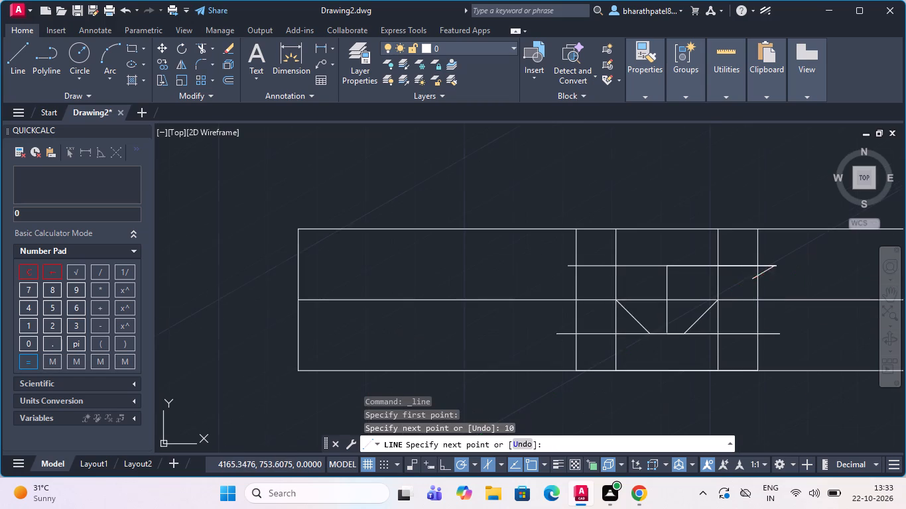
pyautogui.scroll(3, 769, 311)
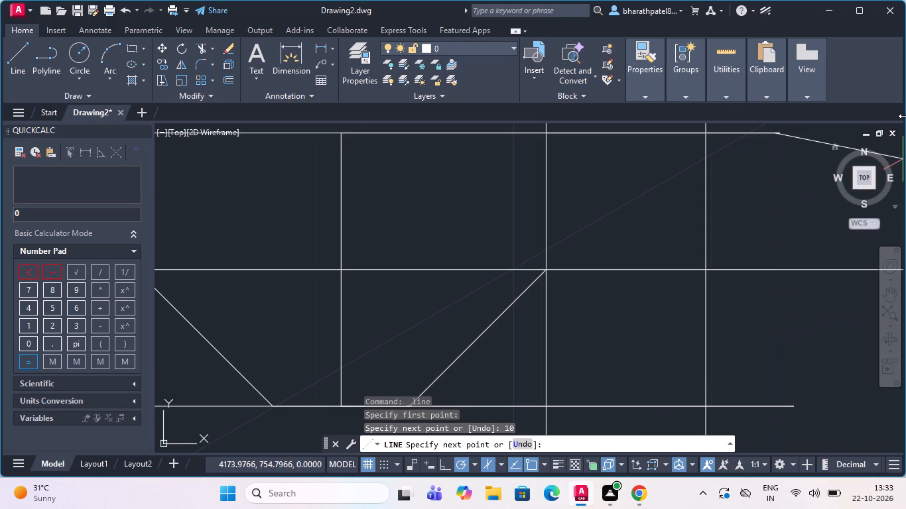
pyautogui.scroll(-1, 585, 353)
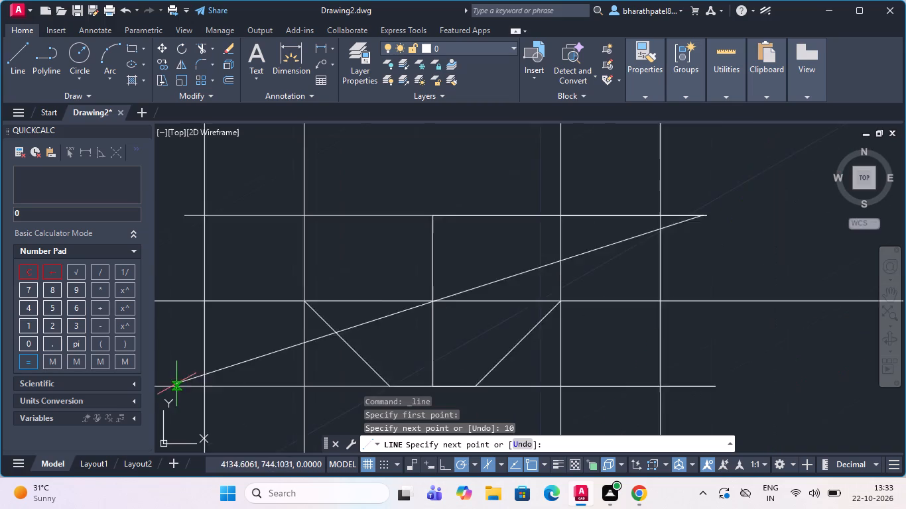
pyautogui.scroll(-2, 177, 382)
pyautogui.scroll(-1, 542, 326)
pyautogui.scroll(2, 397, 340)
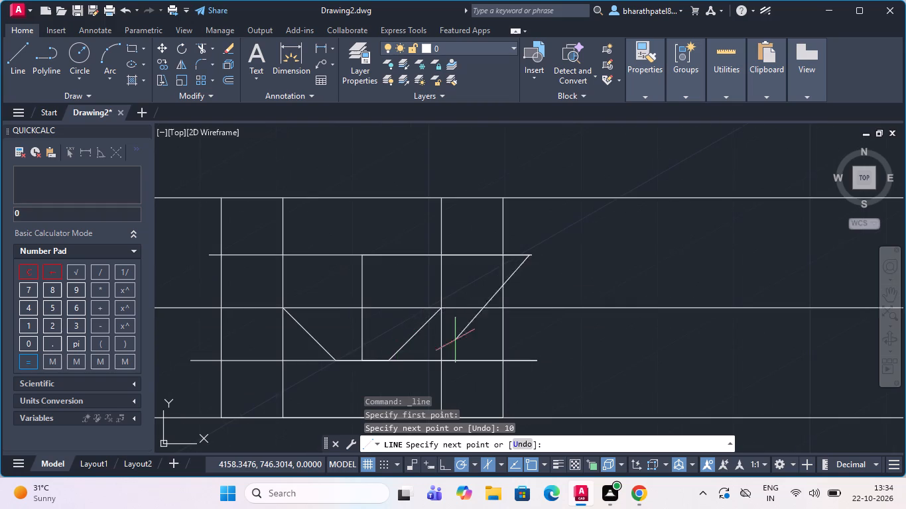
pyautogui.scroll(-1, 566, 340)
pyautogui.press('Escape')
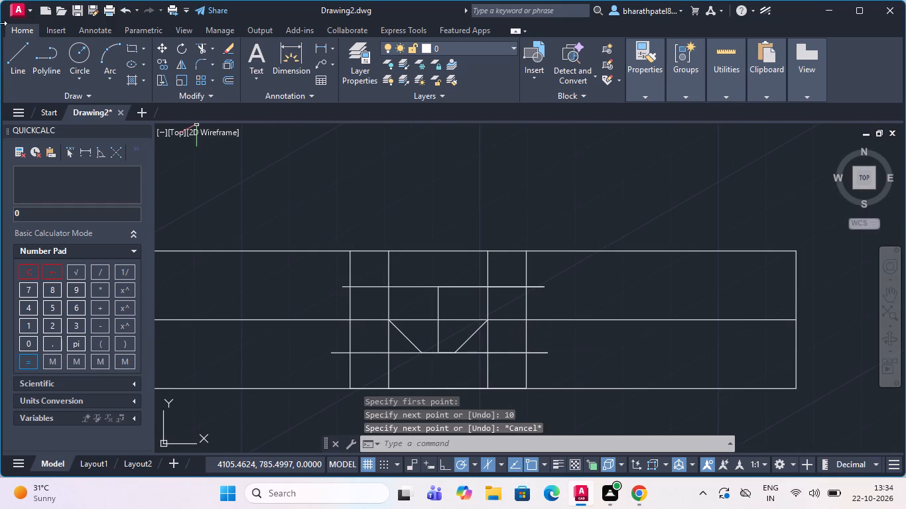
# From the upper inner edge's intersection with the nearest right inner vertical, draw lines 10 units right, 6 units down, and back left to that vertical.
pyautogui.click(9, 54)
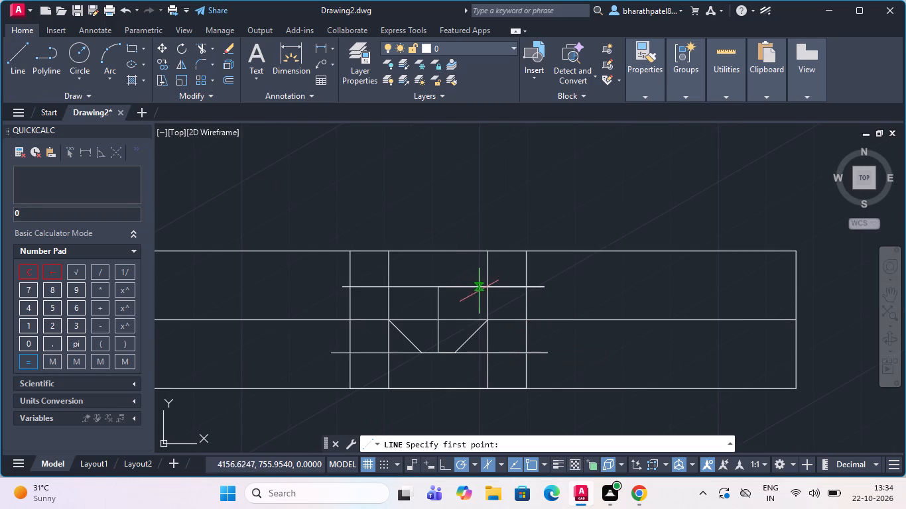
pyautogui.scroll(2, 490, 291)
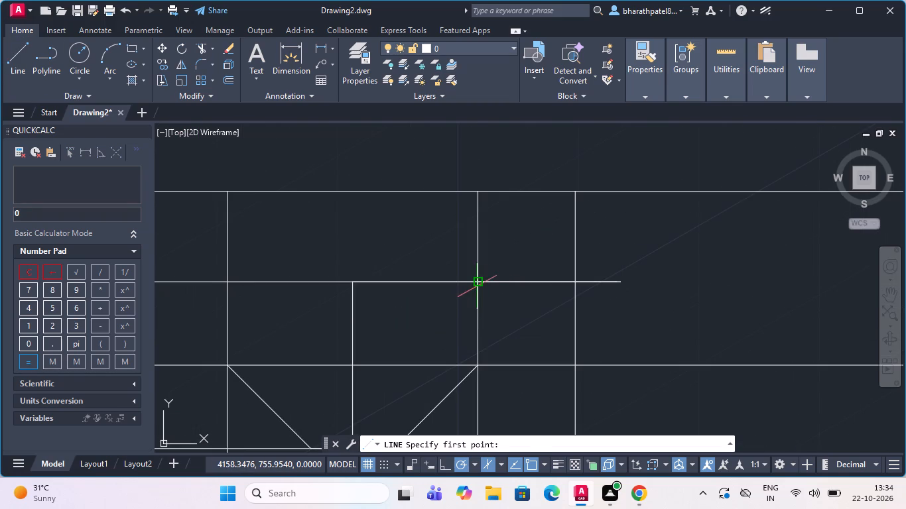
pyautogui.click(476, 281)
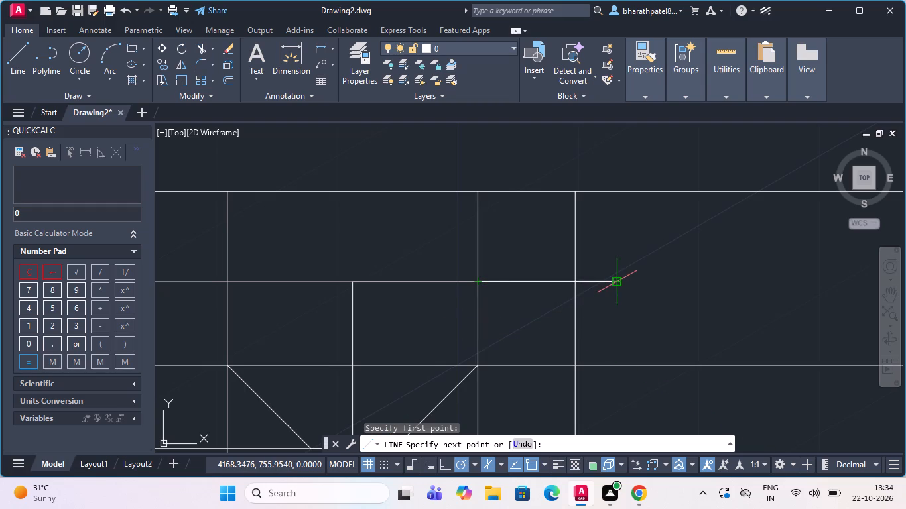
pyautogui.press('1')
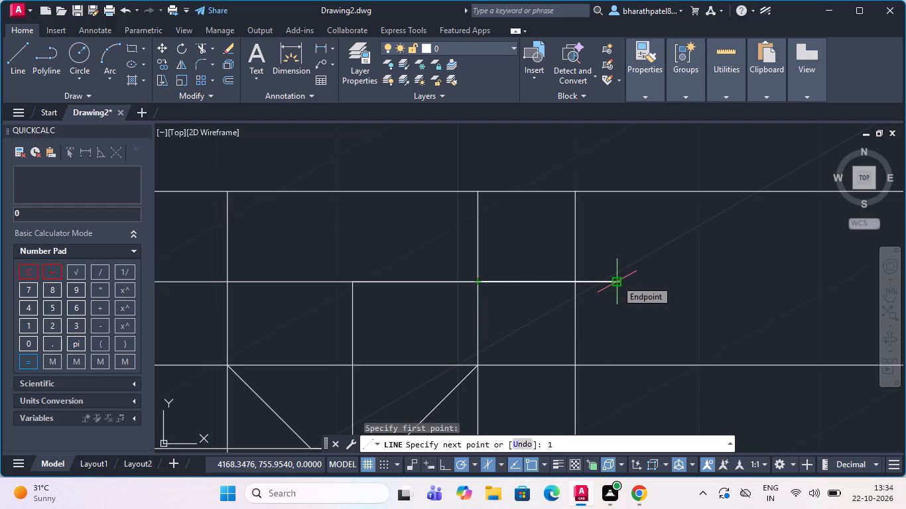
pyautogui.press('0')
pyautogui.press('Return')
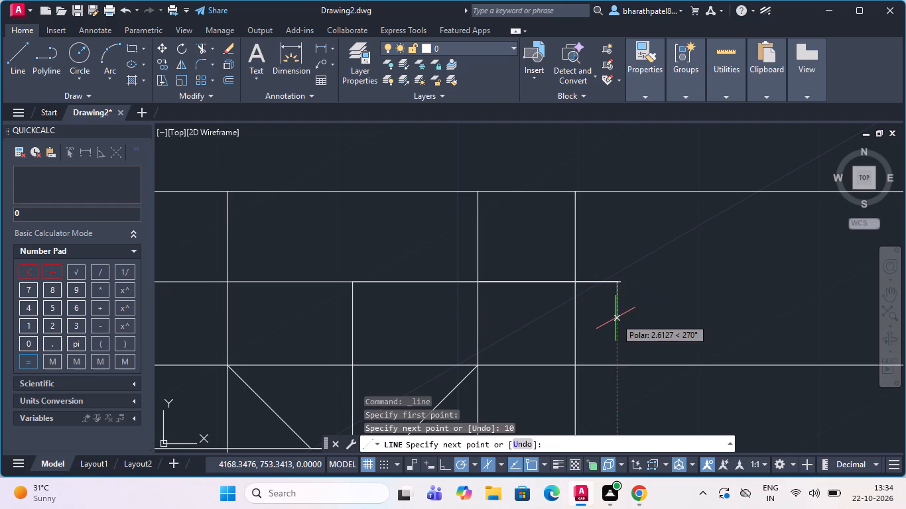
pyautogui.scroll(-1, 616, 317)
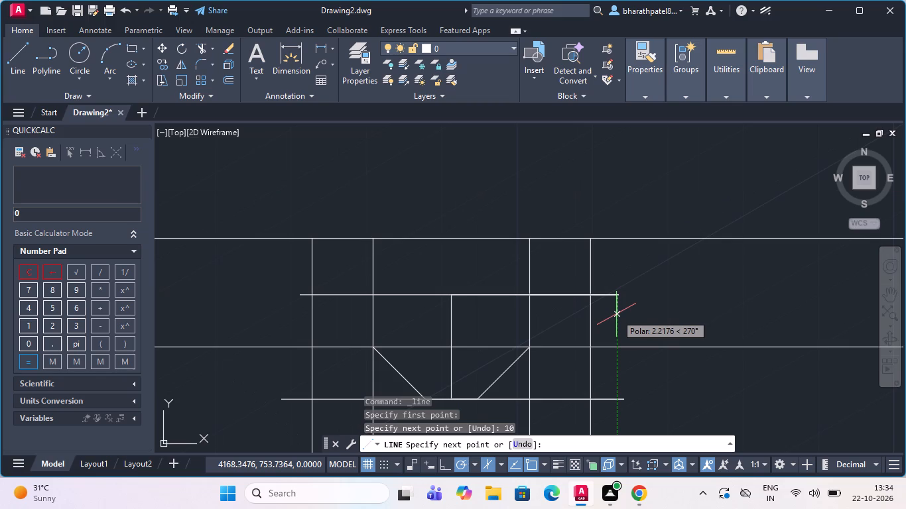
pyautogui.press('6')
pyautogui.press('Return')
pyautogui.scroll(2, 584, 348)
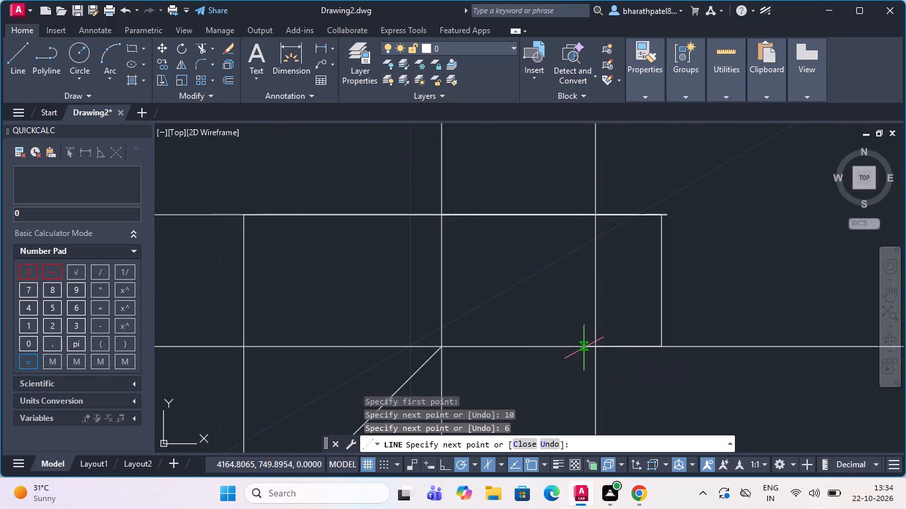
pyautogui.click(442, 347)
pyautogui.press('Escape')
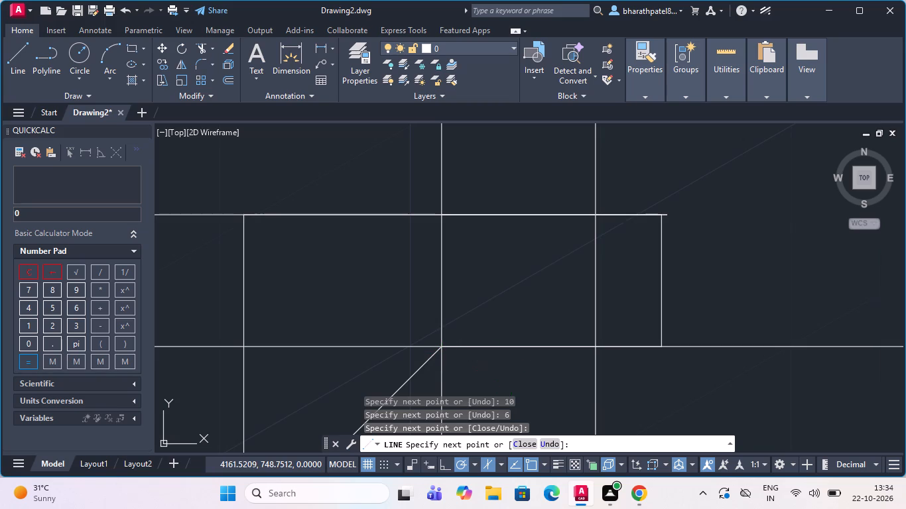
# Trim the upper inner edge's short overhang beyond the right end of the new 10 by 6-unit rectangle.
pyautogui.click(196, 48)
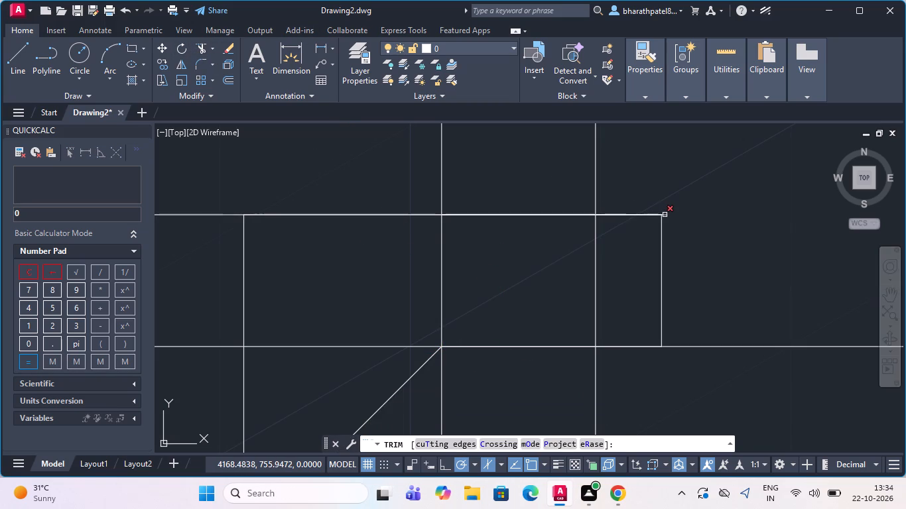
pyautogui.click(667, 215)
pyautogui.click(667, 215)
pyautogui.scroll(-3, 667, 215)
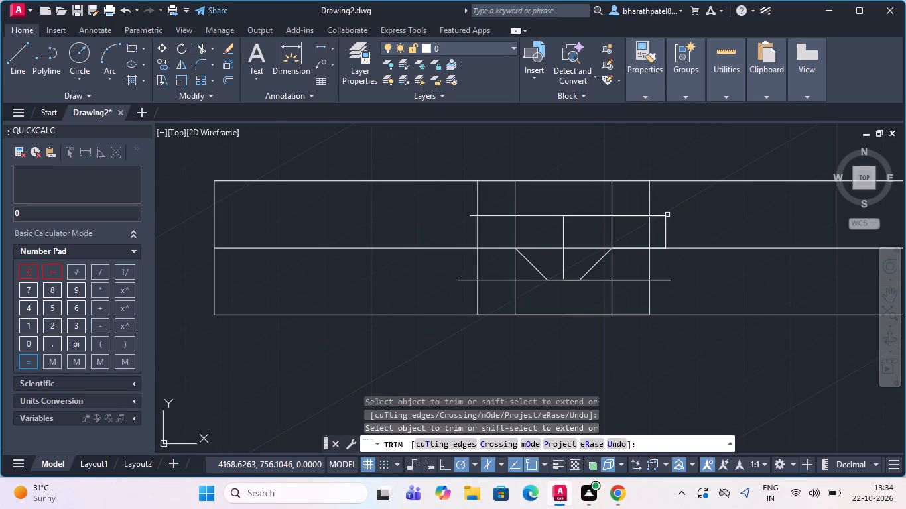
# From the upper inner edge's intersection with the nearest left inner vertical, draw lines 10 units left, 6 units down, and back right to that vertical.
pyautogui.click(15, 52)
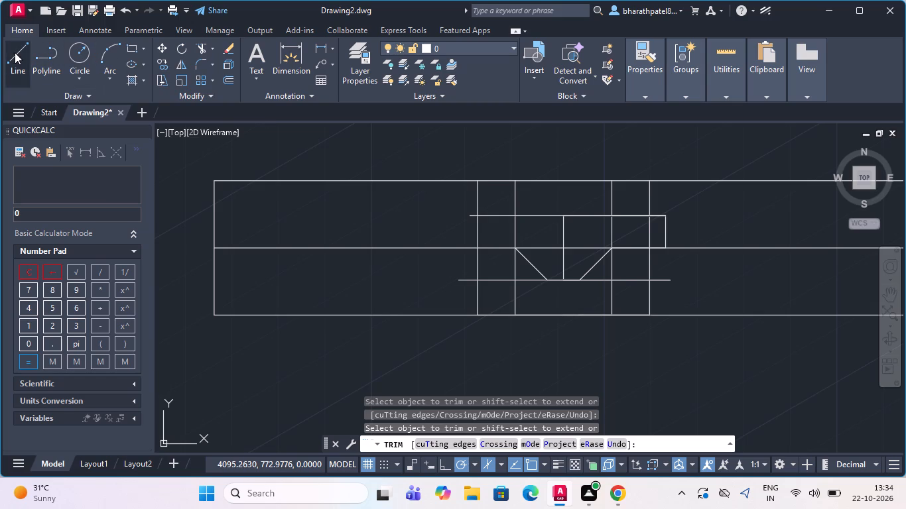
pyautogui.scroll(4, 510, 215)
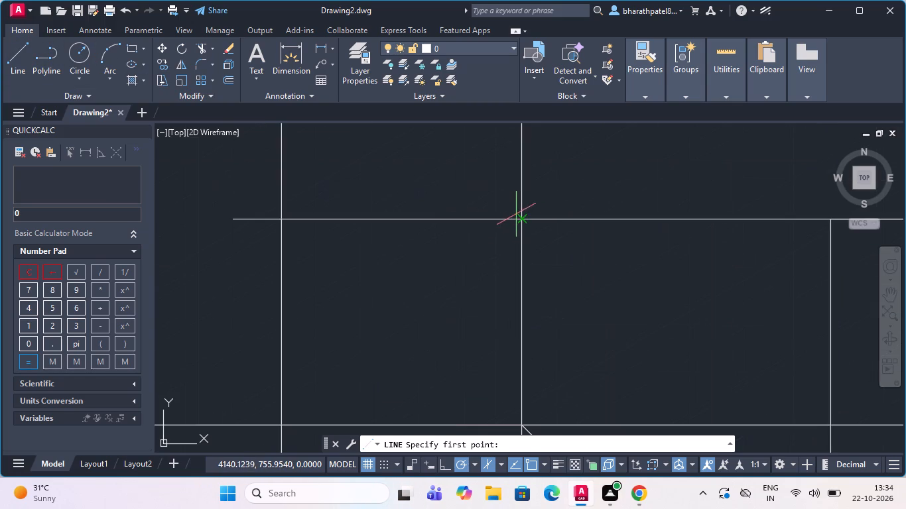
pyautogui.click(522, 221)
pyautogui.scroll(-4, 523, 221)
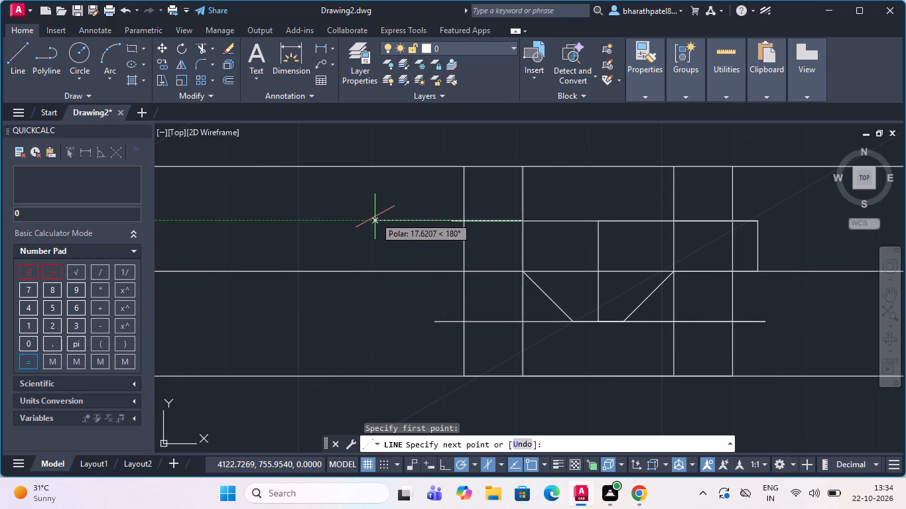
pyautogui.press('1')
pyautogui.press('0')
pyautogui.press('Return')
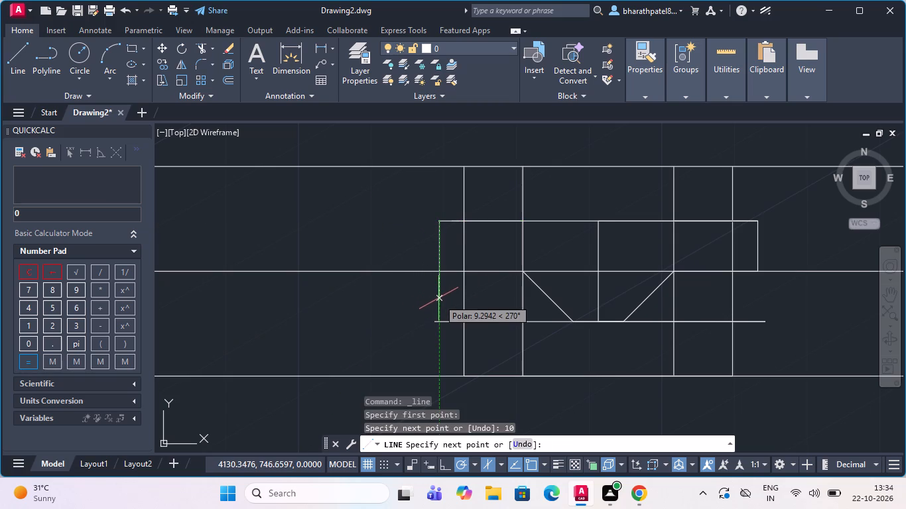
pyautogui.press('6')
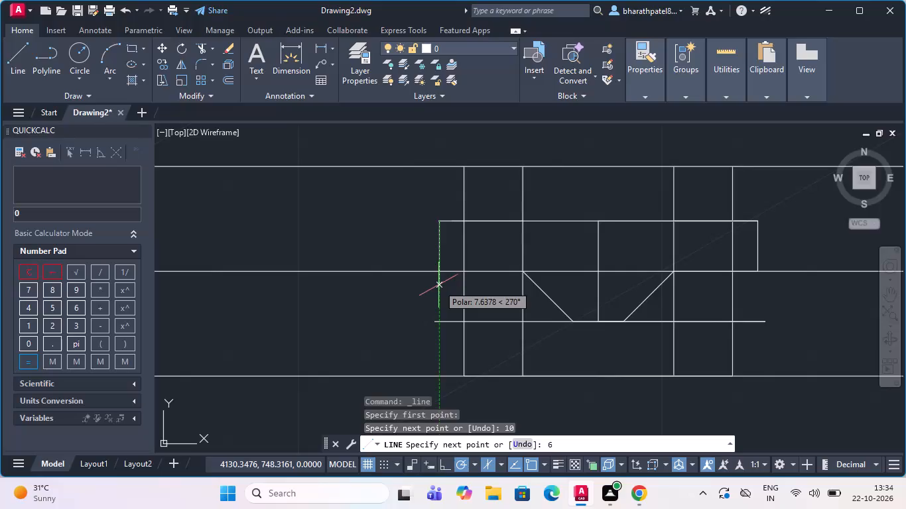
pyautogui.press('Return')
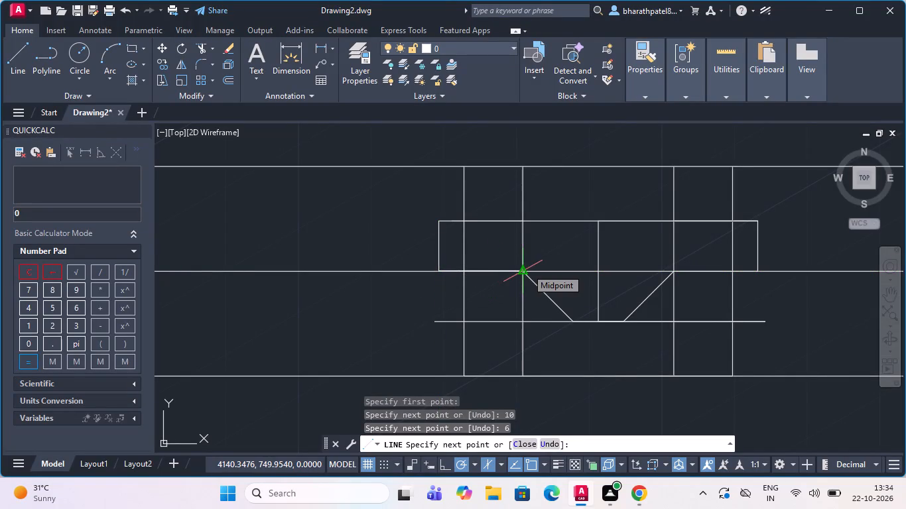
pyautogui.scroll(2, 527, 268)
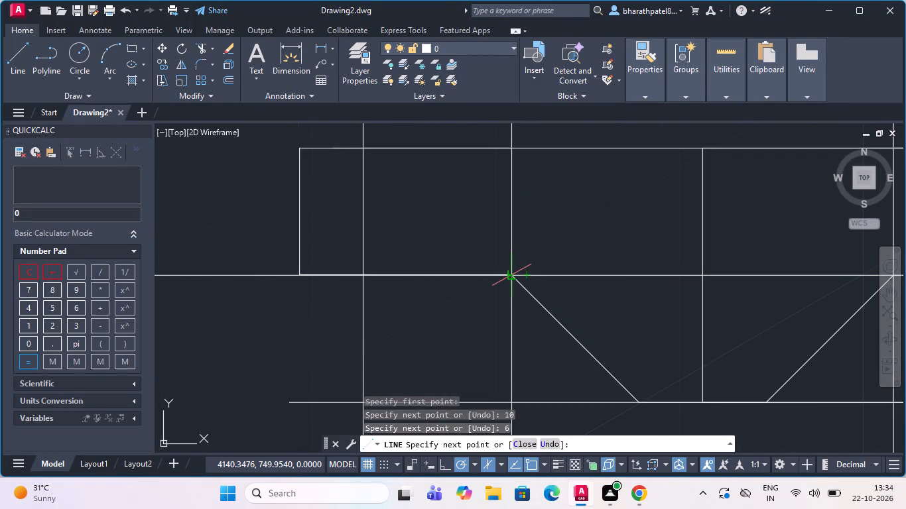
pyautogui.click(511, 274)
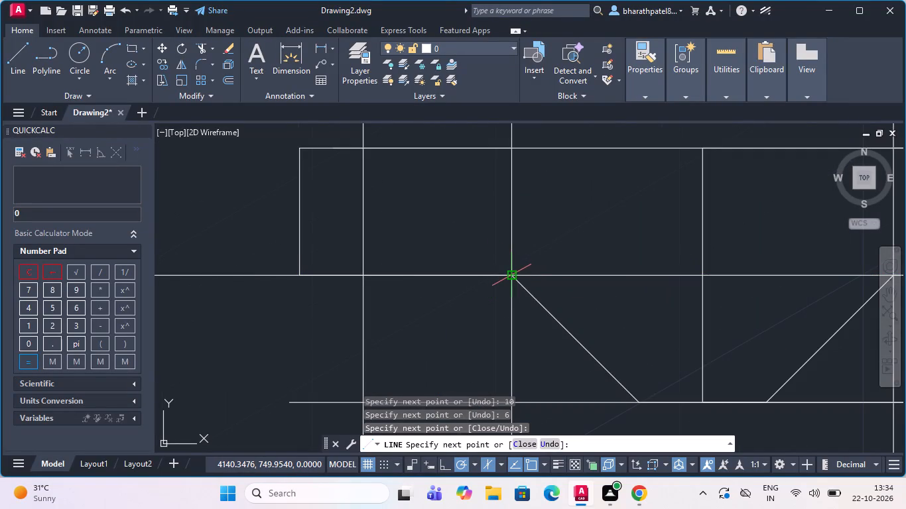
pyautogui.press('Escape')
# From the outer right inner vertical's lower end, draw a line 19 units right along the bottom edge, then about 31 units up past the top edge.
pyautogui.scroll(-5, 501, 274)
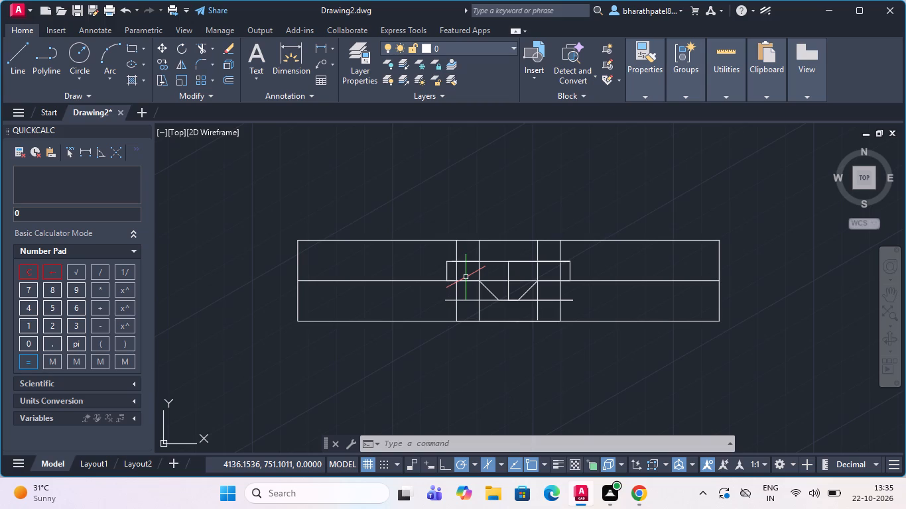
pyautogui.scroll(1, 569, 299)
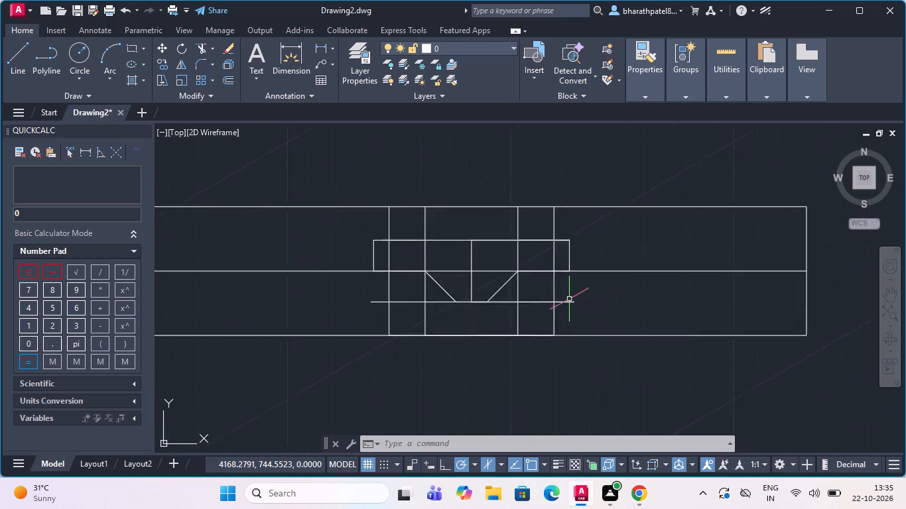
pyautogui.scroll(1, 569, 299)
pyautogui.click(13, 50)
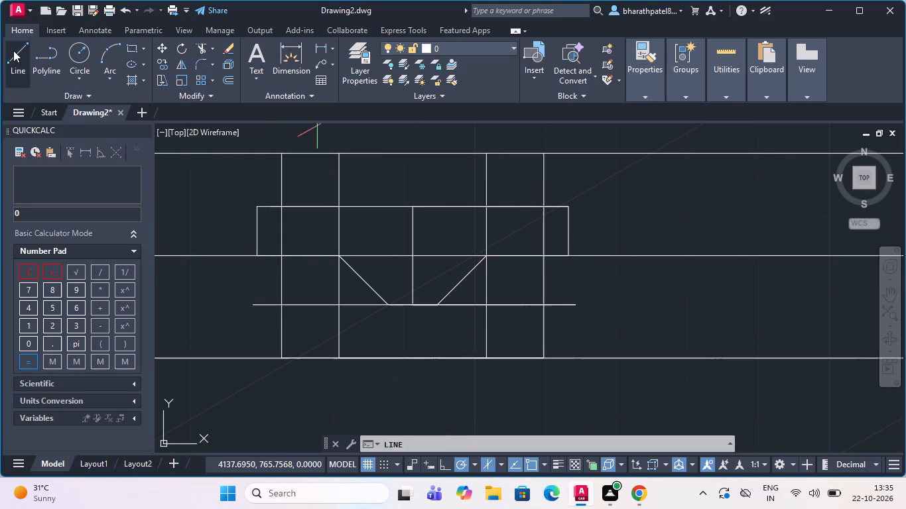
pyautogui.scroll(-1, 537, 354)
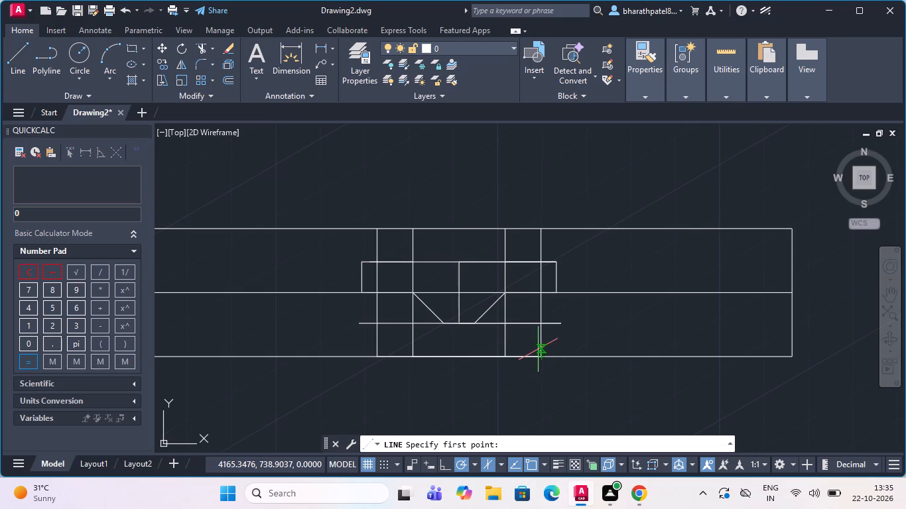
pyautogui.scroll(3, 536, 372)
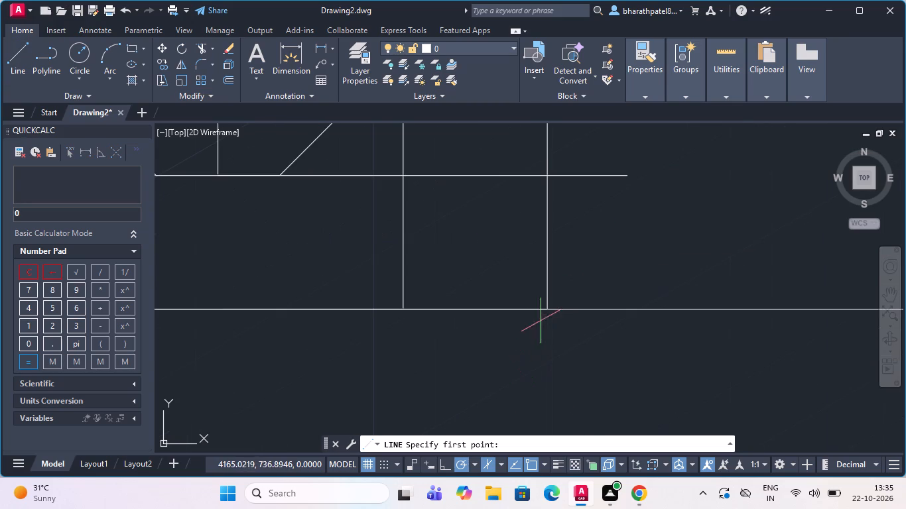
pyautogui.click(545, 312)
pyautogui.scroll(-3, 545, 312)
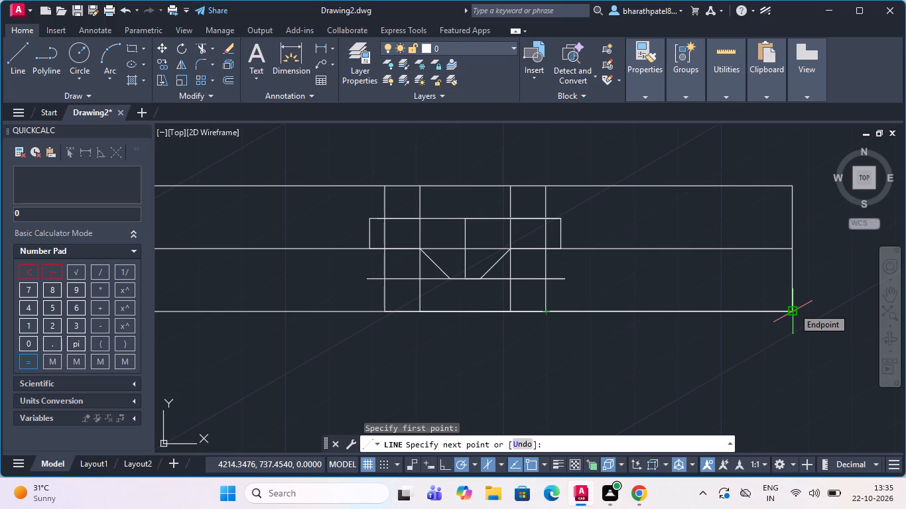
pyautogui.press('1')
pyautogui.press('9')
pyautogui.press('Return')
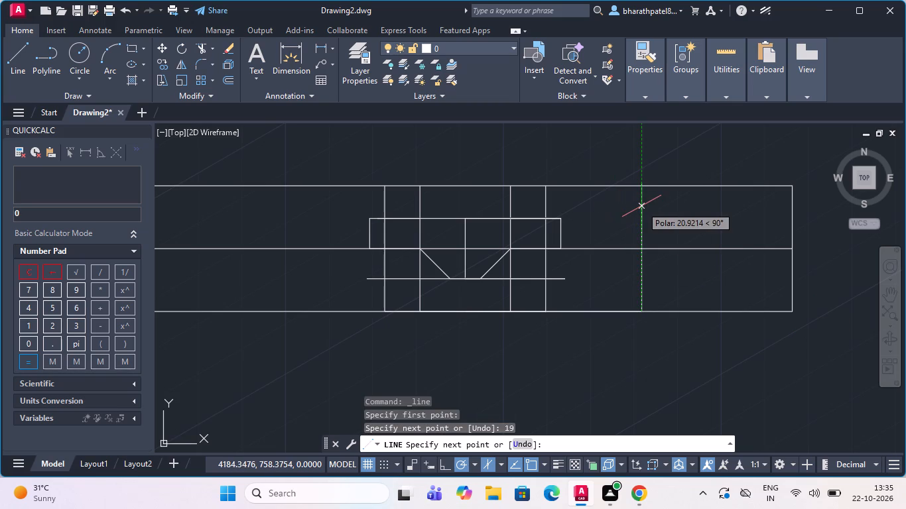
pyautogui.click(646, 155)
pyautogui.press('Escape')
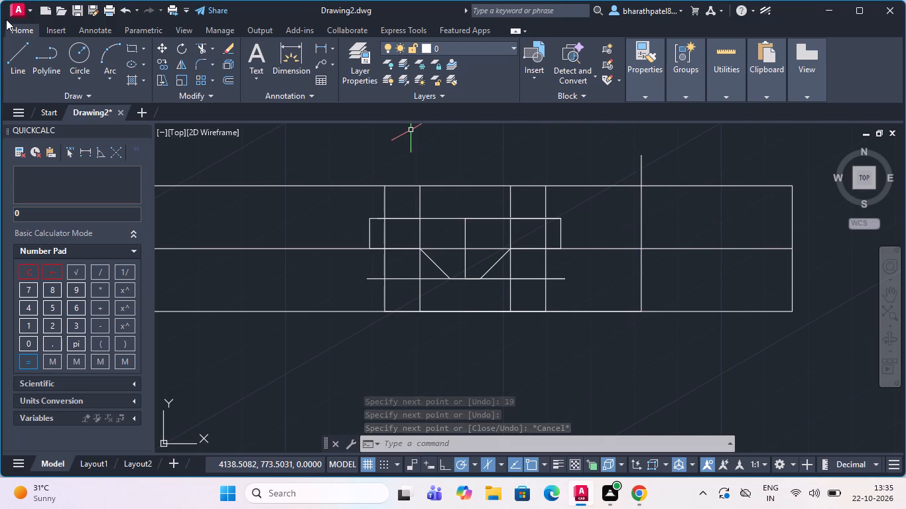
# From the outer left inner vertical's lower end, draw a line 19 units left along the bottom edge, then about 43 units up past the top edge.
pyautogui.click(13, 57)
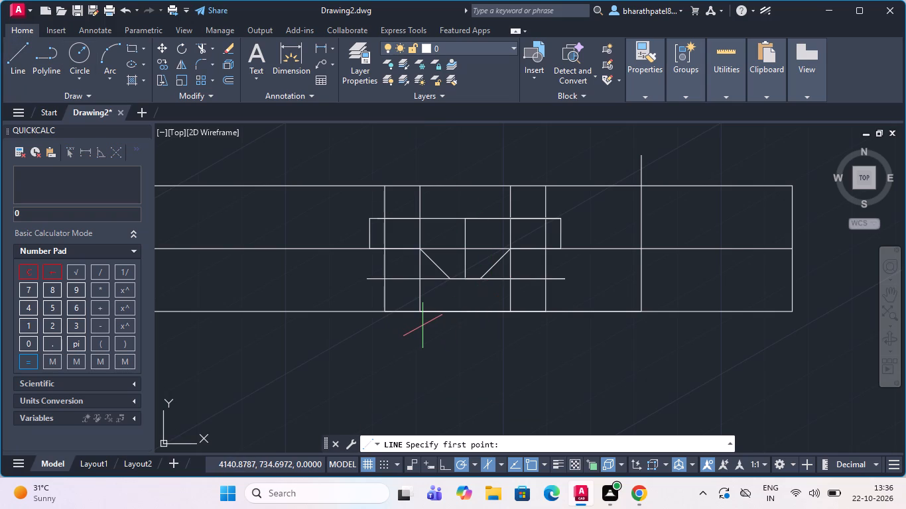
pyautogui.scroll(-2, 423, 325)
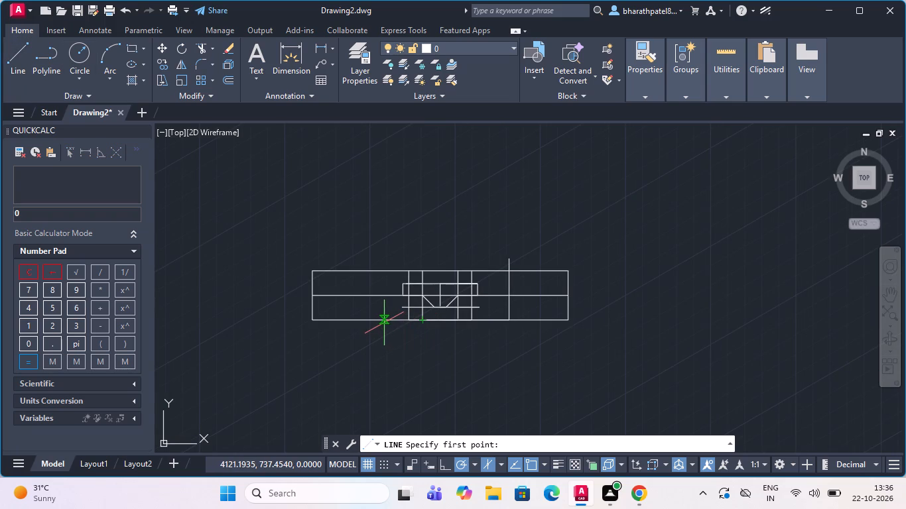
pyautogui.scroll(3, 377, 325)
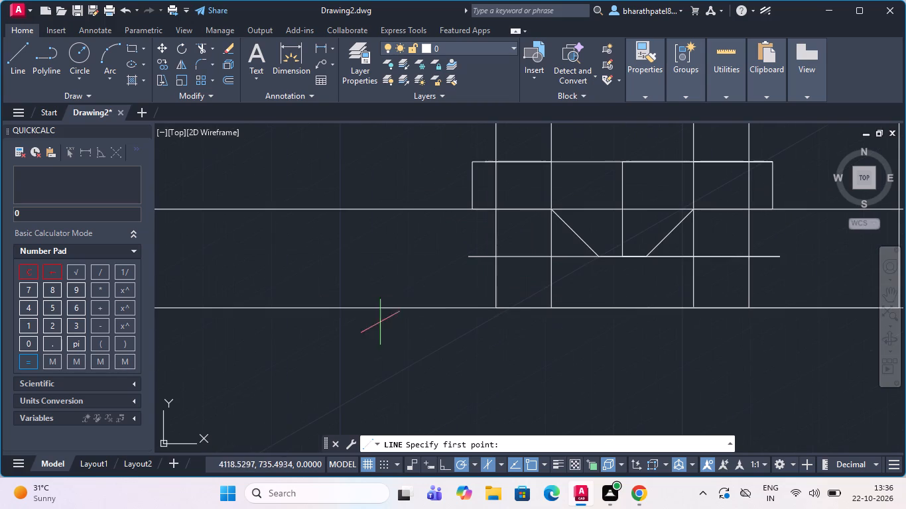
pyautogui.click(495, 306)
pyautogui.scroll(-3, 495, 306)
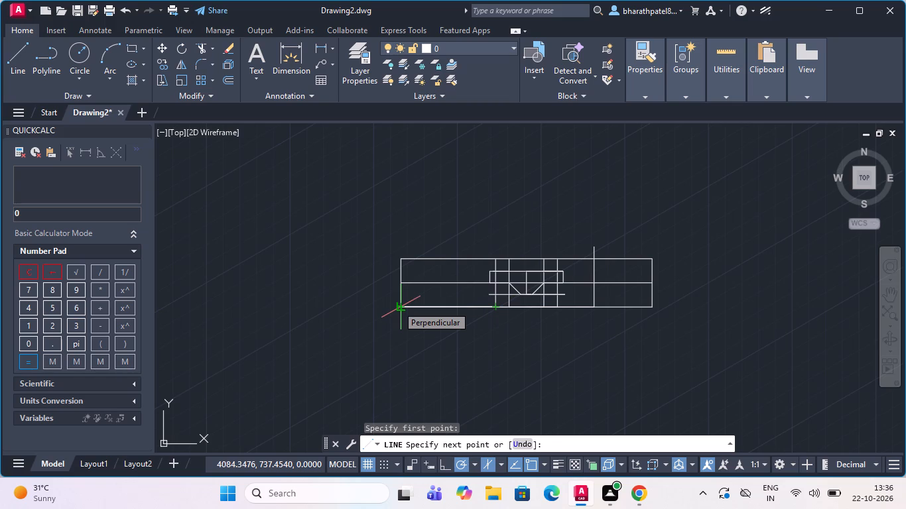
pyautogui.press('1')
pyautogui.press('9')
pyautogui.press('Return')
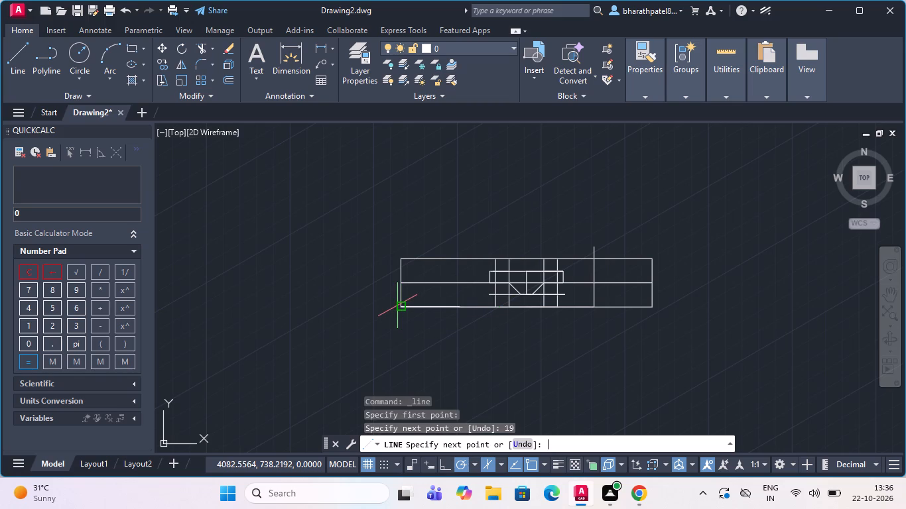
pyautogui.click(456, 225)
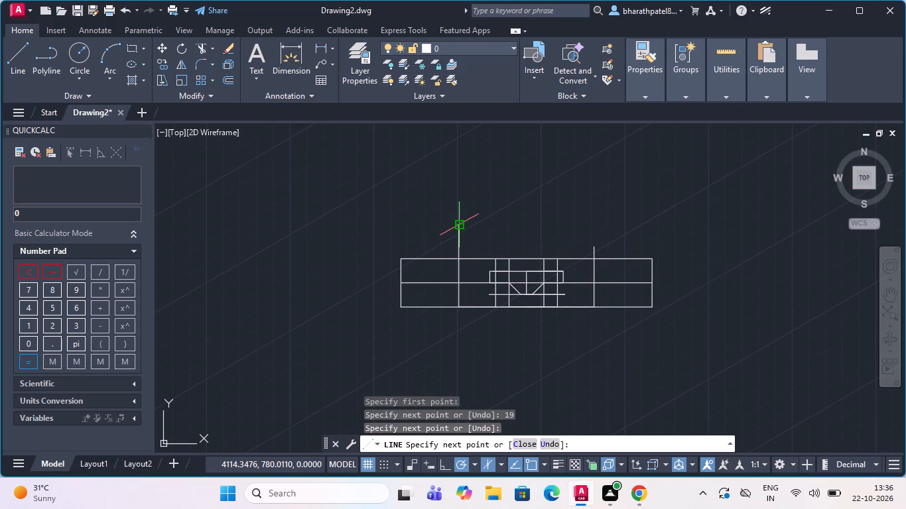
pyautogui.press('Escape')
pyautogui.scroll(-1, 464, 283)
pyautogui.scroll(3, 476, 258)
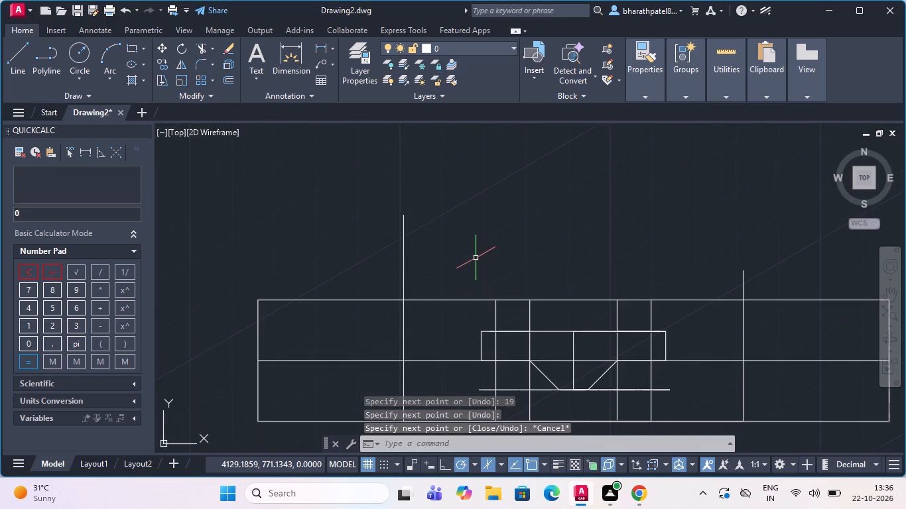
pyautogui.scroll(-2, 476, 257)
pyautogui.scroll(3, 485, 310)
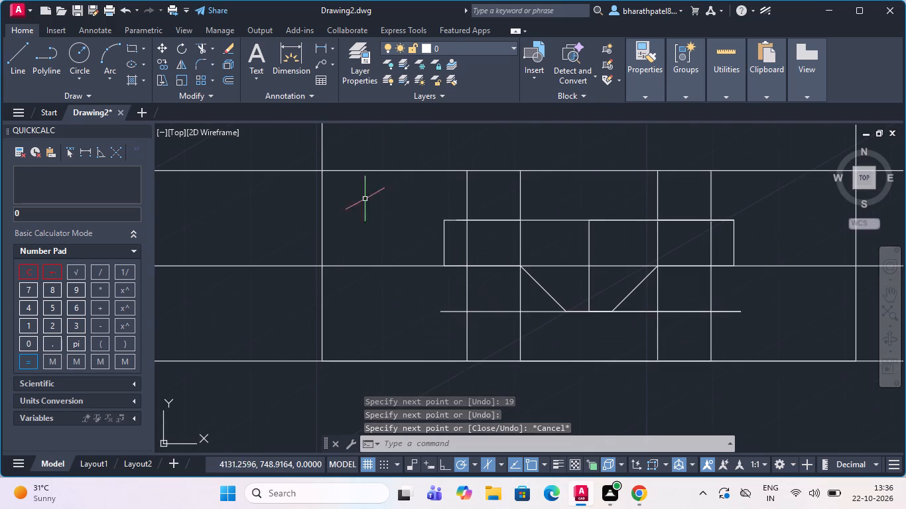
# Trim the two outer inner verticals where they cross the left and right 10 by 6-unit rectangles.
pyautogui.click(198, 44)
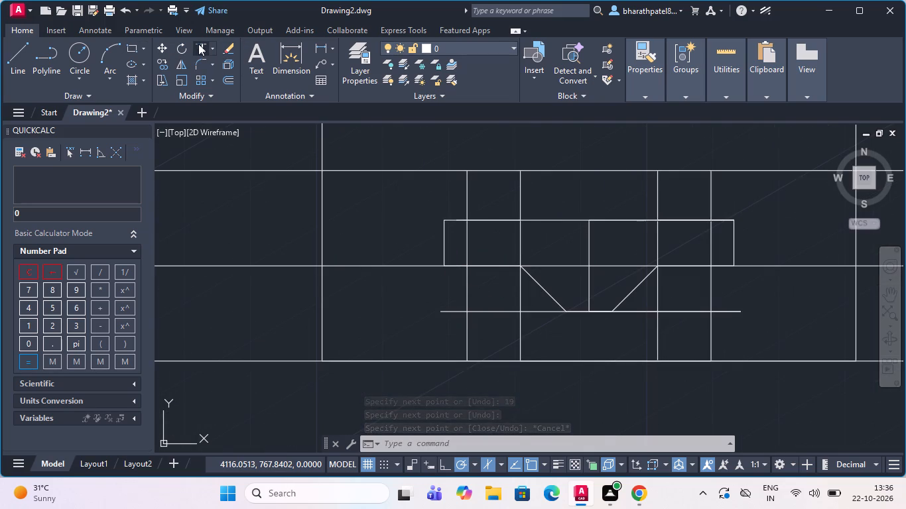
pyautogui.click(468, 247)
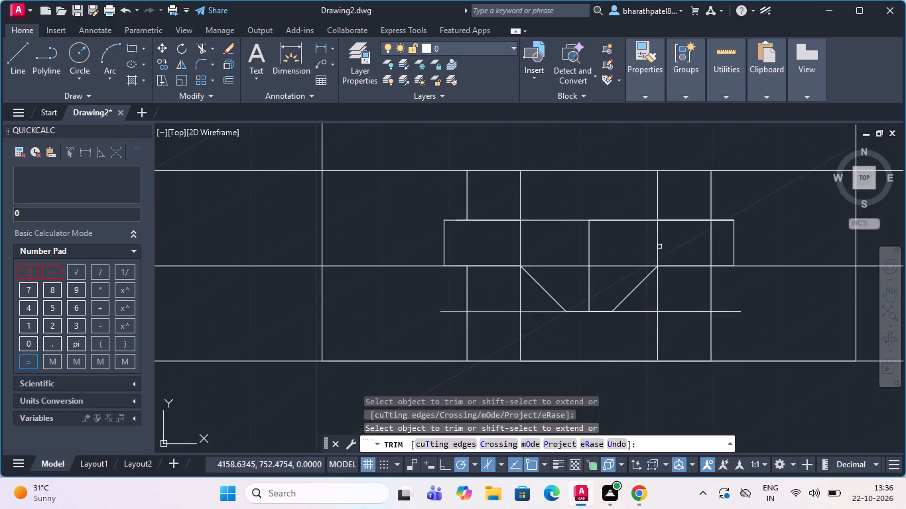
pyautogui.click(713, 243)
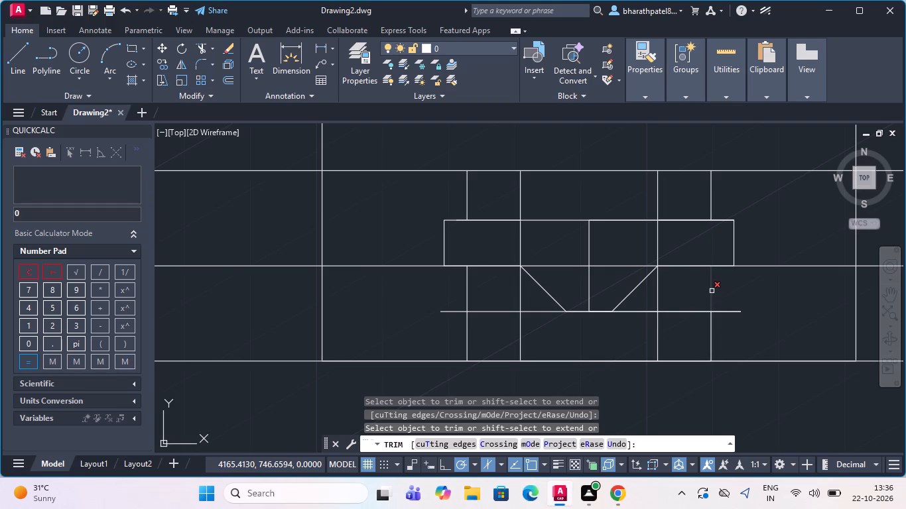
# Measure the horizontal distance along the bottom edge from the outer right inner vertical to the tall vertical beyond it.
pyautogui.scroll(-1, 449, 240)
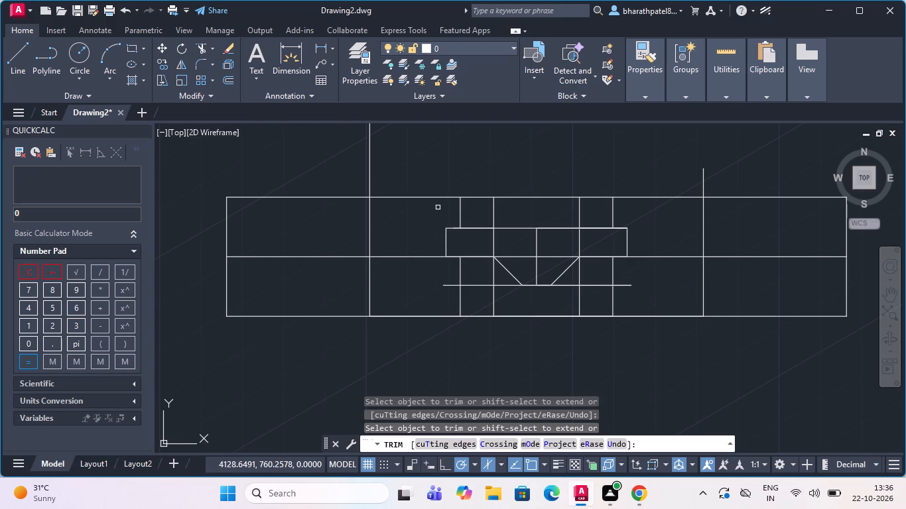
pyautogui.scroll(-2, 437, 207)
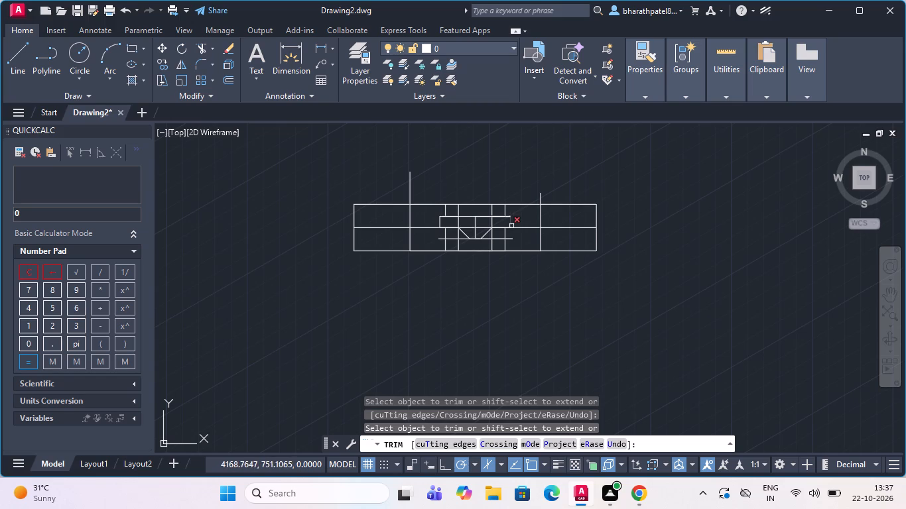
pyautogui.scroll(3, 514, 233)
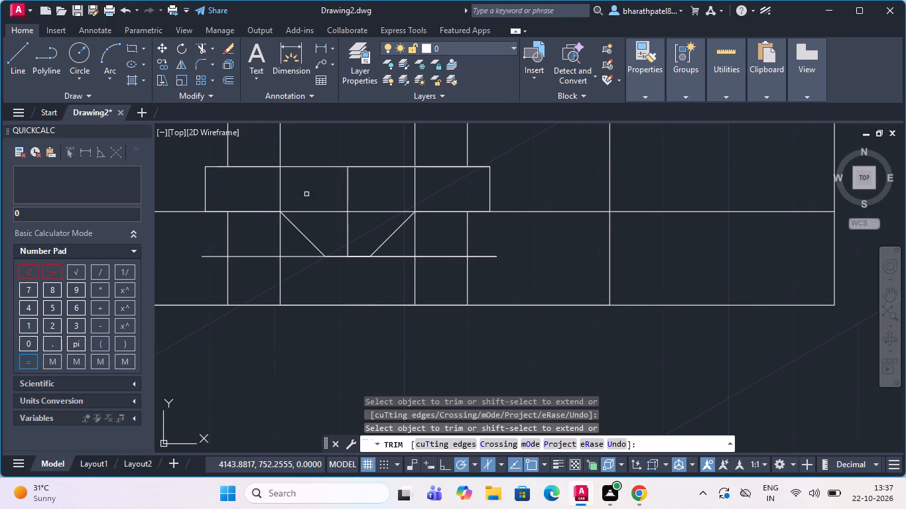
pyautogui.click(319, 44)
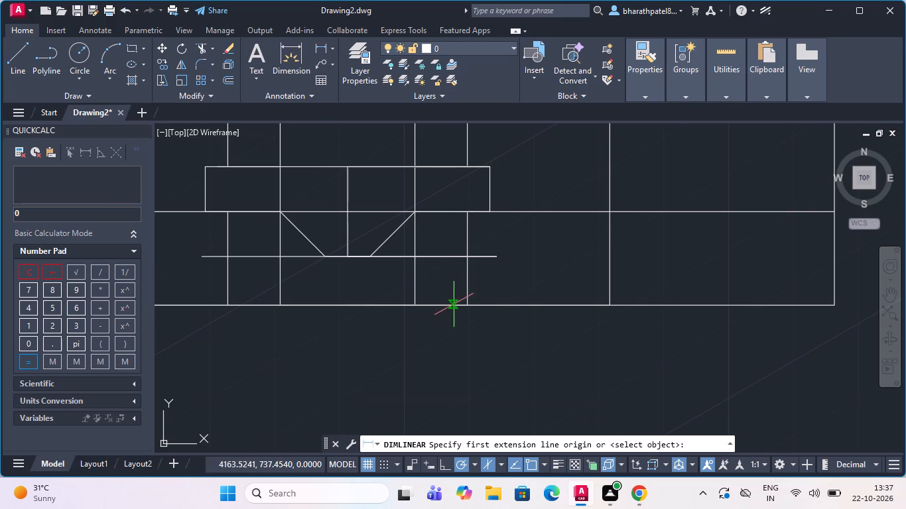
pyautogui.click(466, 304)
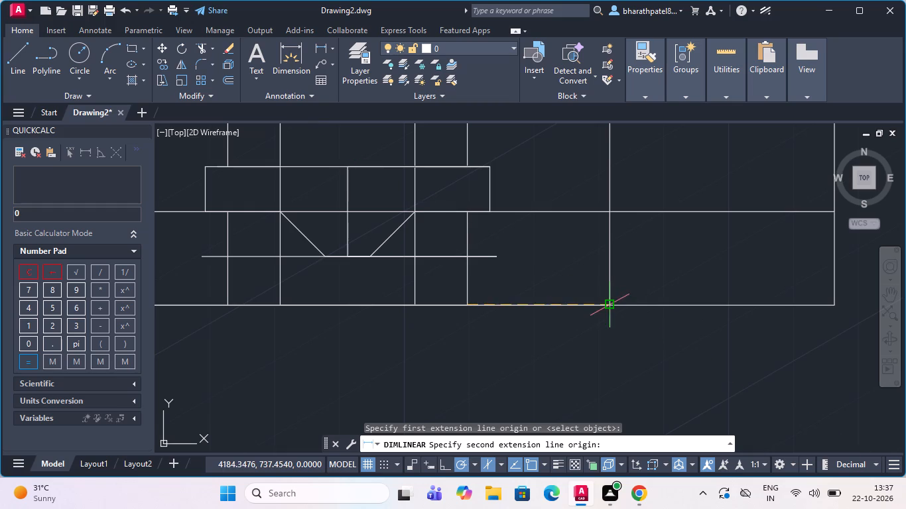
pyautogui.click(610, 302)
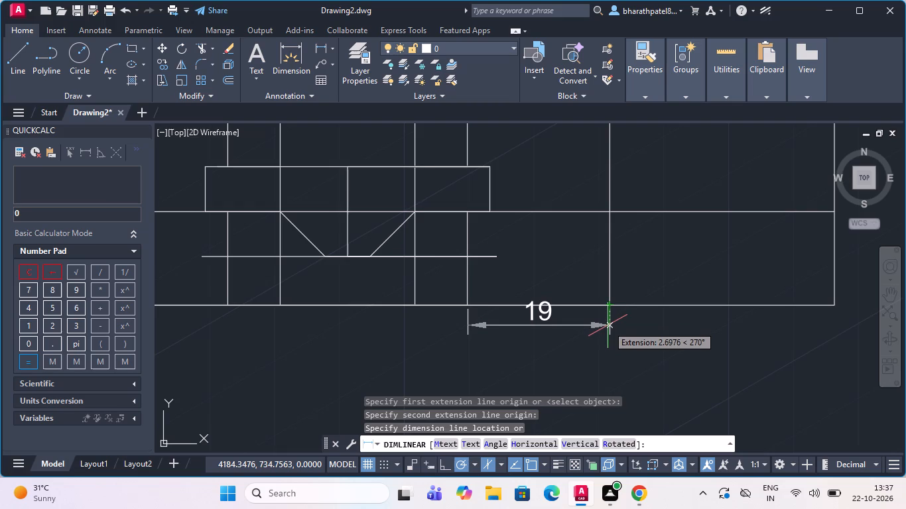
pyautogui.press('Escape')
pyautogui.scroll(-2, 606, 331)
pyautogui.scroll(1, 527, 355)
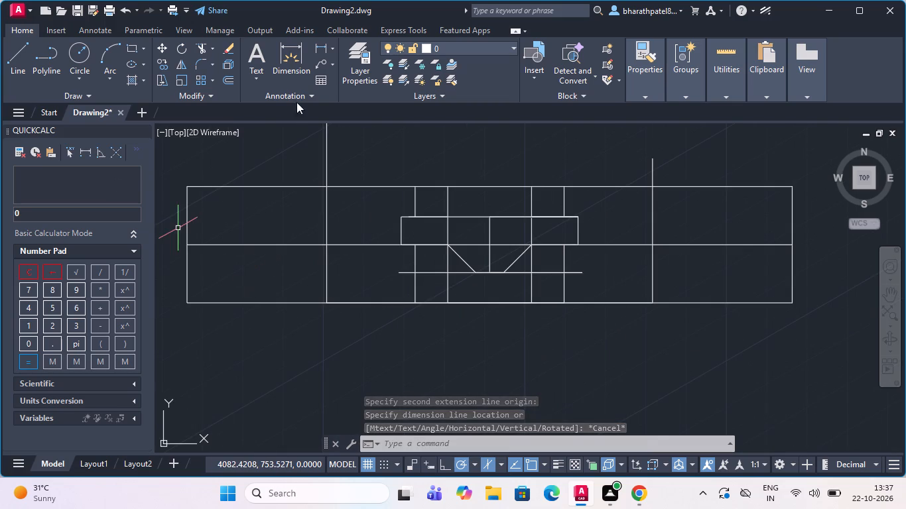
# Trim the lower inner line's right overhang and the outer right inner vertical's segment between that line and the bottom edge.
pyautogui.click(197, 44)
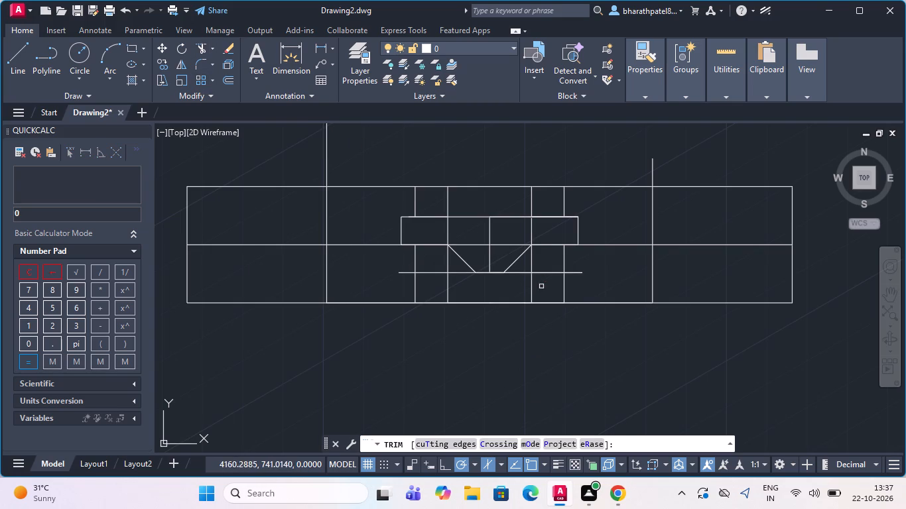
pyautogui.click(580, 273)
pyautogui.click(578, 272)
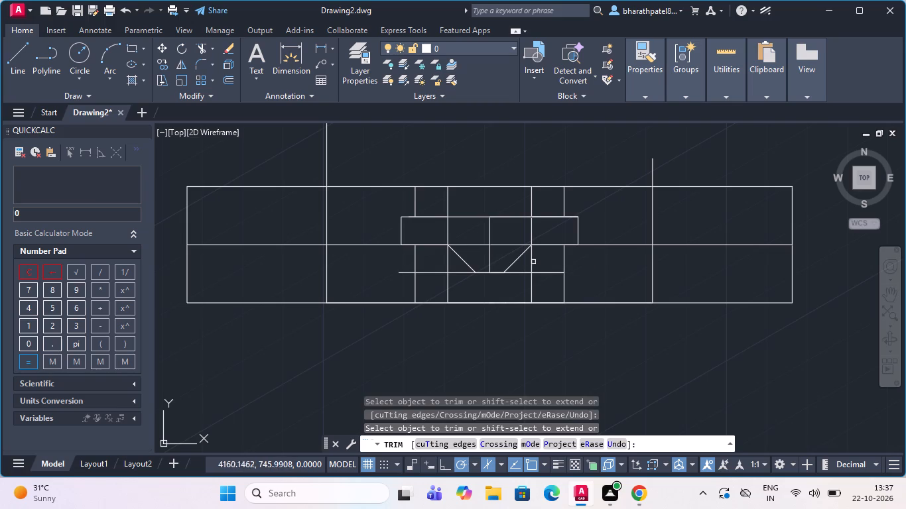
pyautogui.click(562, 292)
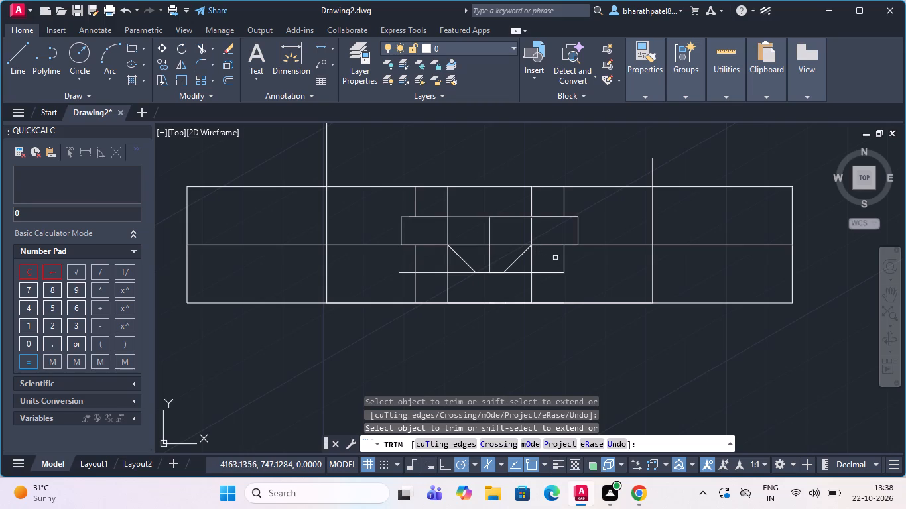
# Redraw the outer right inner vertical about 13 units down from the lower inner line's right end, and trim it at the bottom edge.
pyautogui.click(11, 60)
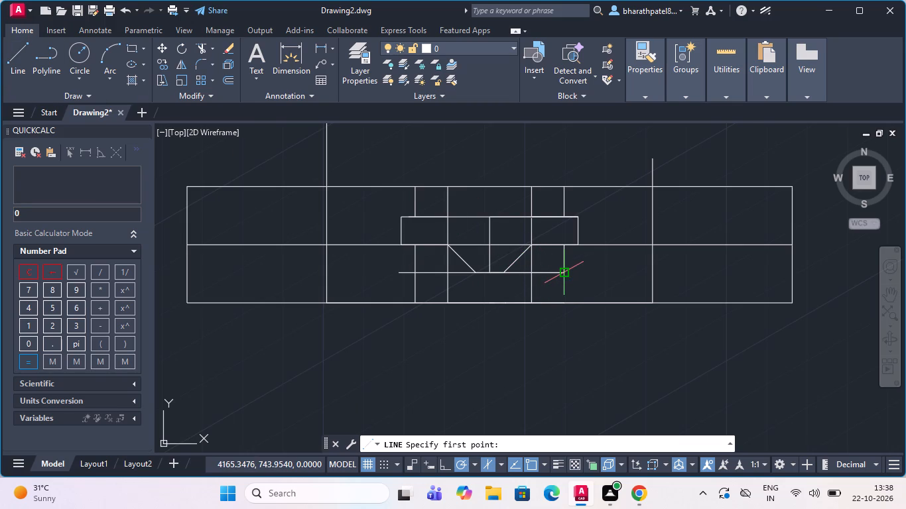
pyautogui.click(568, 273)
pyautogui.click(562, 331)
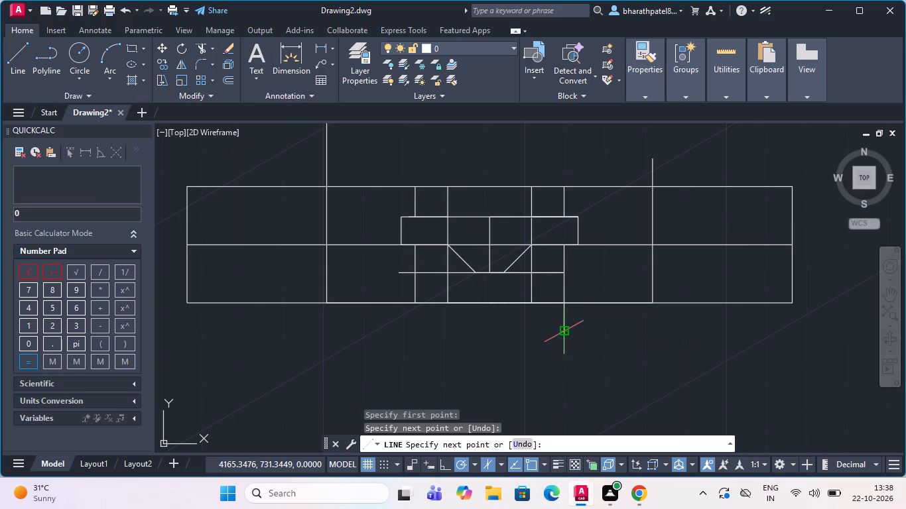
pyautogui.press('Escape')
pyautogui.click(199, 51)
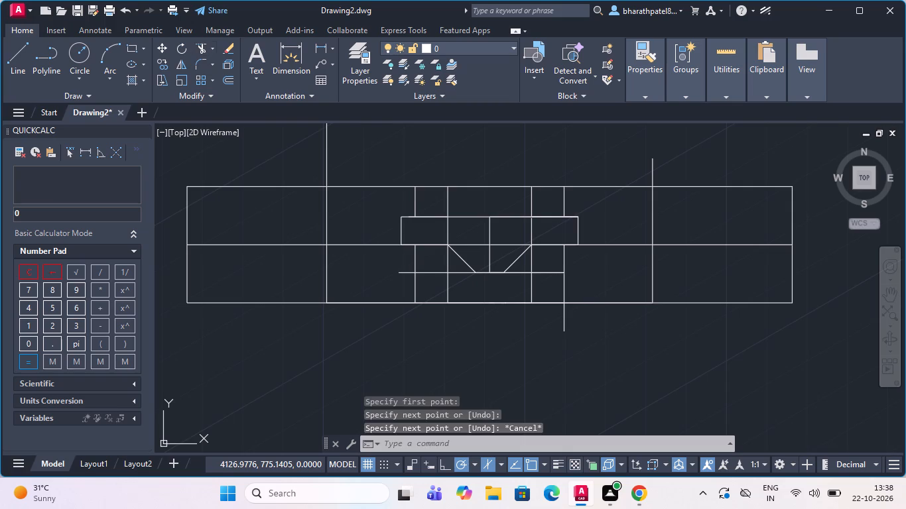
pyautogui.click(586, 325)
pyautogui.click(524, 319)
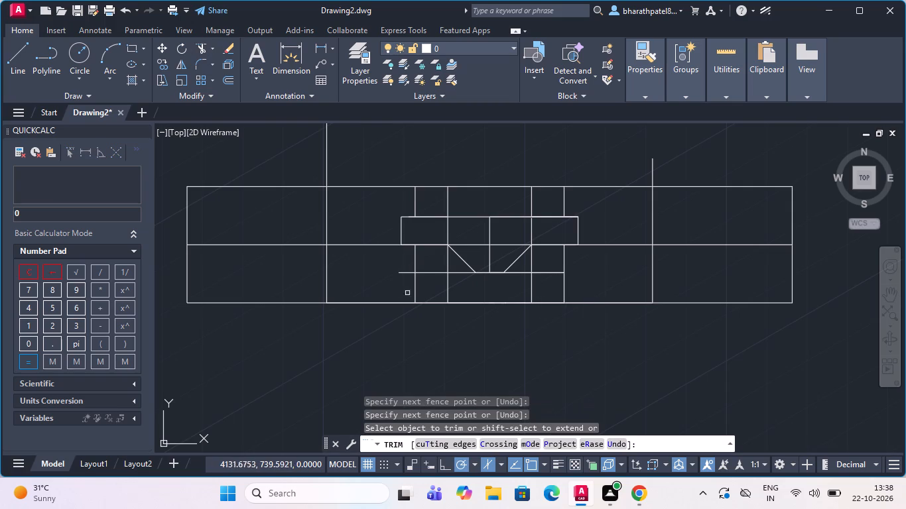
# Trim the lower inner line back to the two nearer inner verticals on both sides.
pyautogui.click(400, 273)
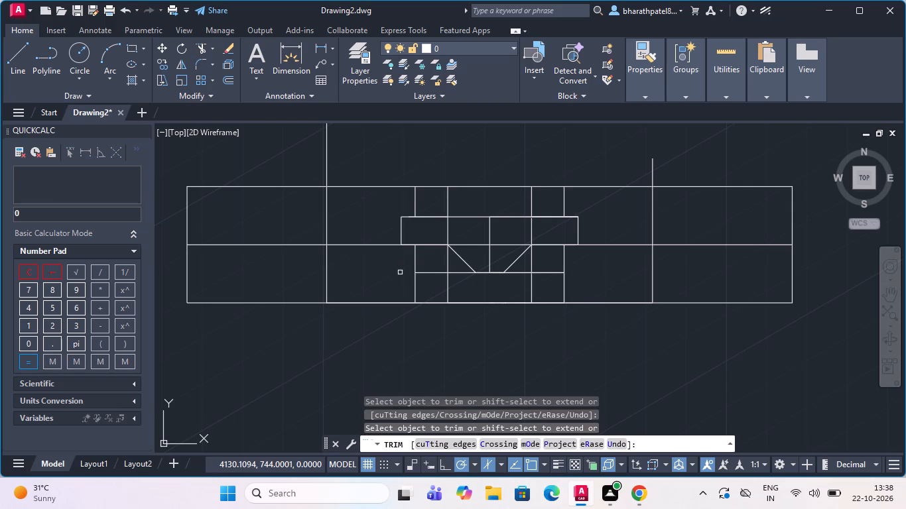
pyautogui.click(433, 271)
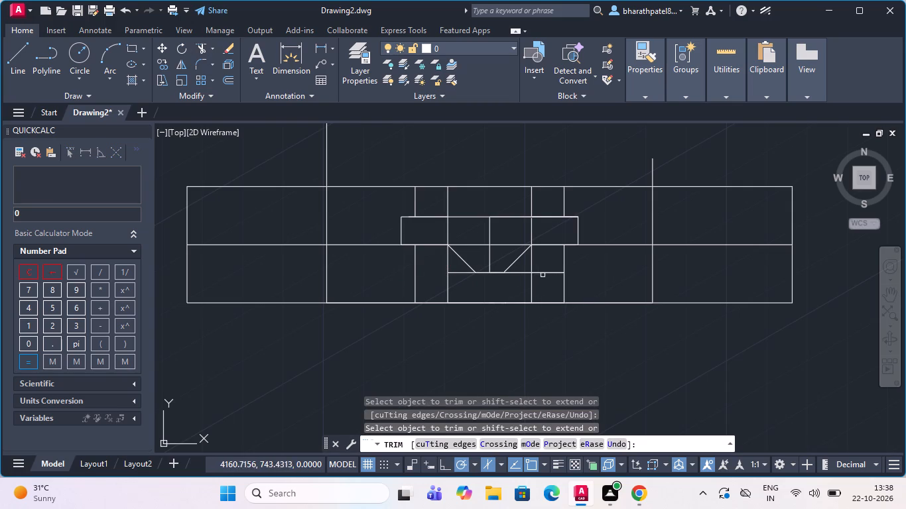
pyautogui.click(545, 272)
pyautogui.click(545, 272)
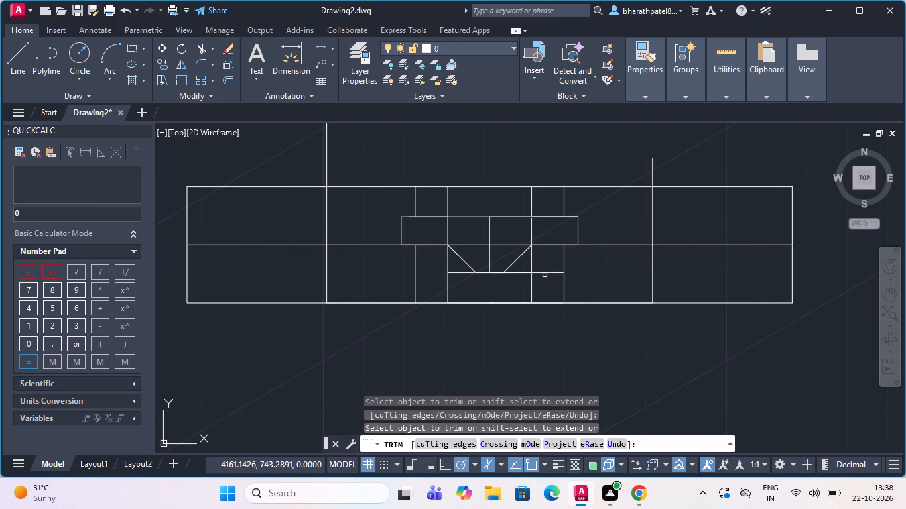
pyautogui.click(545, 272)
# Trim away the whole bottom edge between the outer left and outer right inner verticals.
pyautogui.click(543, 302)
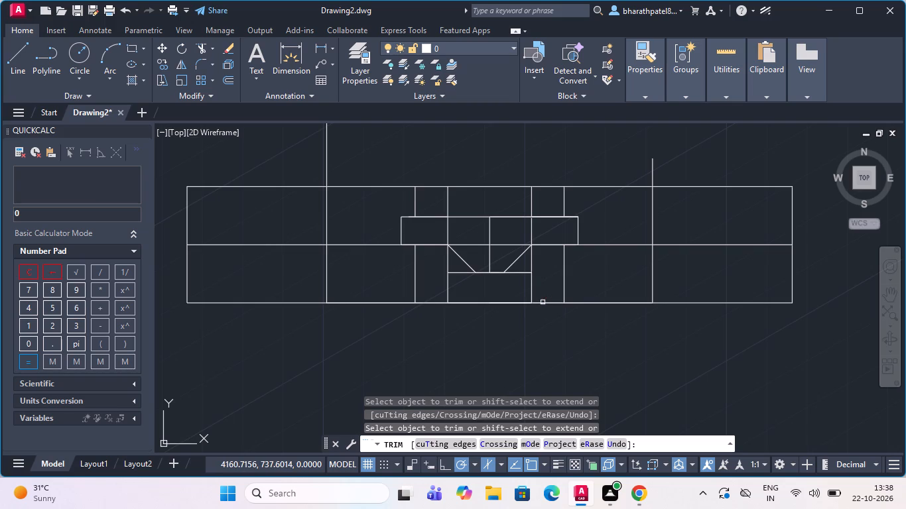
pyautogui.click(543, 302)
pyautogui.tripleClick(544, 304)
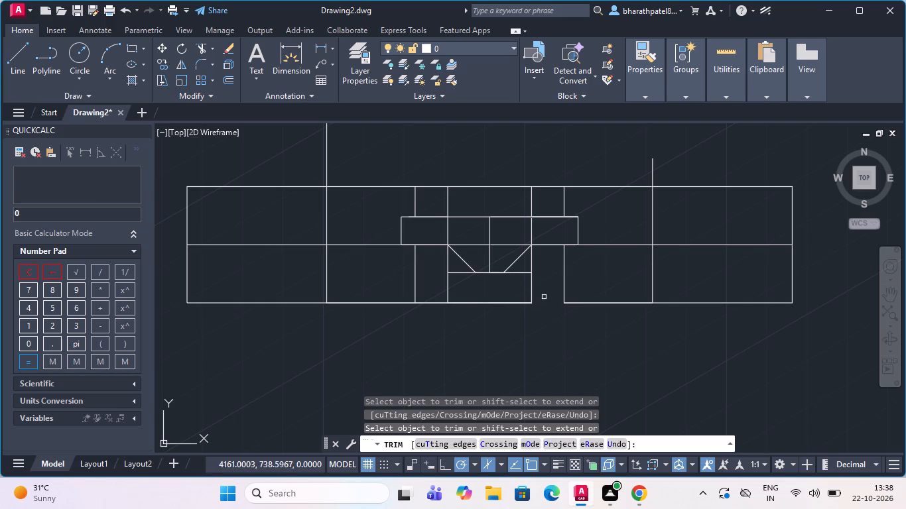
pyautogui.click(476, 292)
pyautogui.click(474, 313)
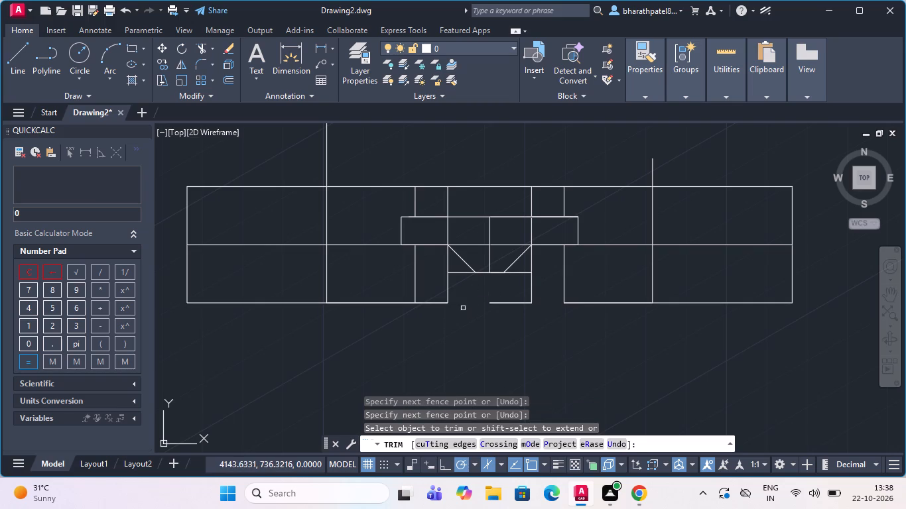
pyautogui.click(437, 293)
pyautogui.click(433, 315)
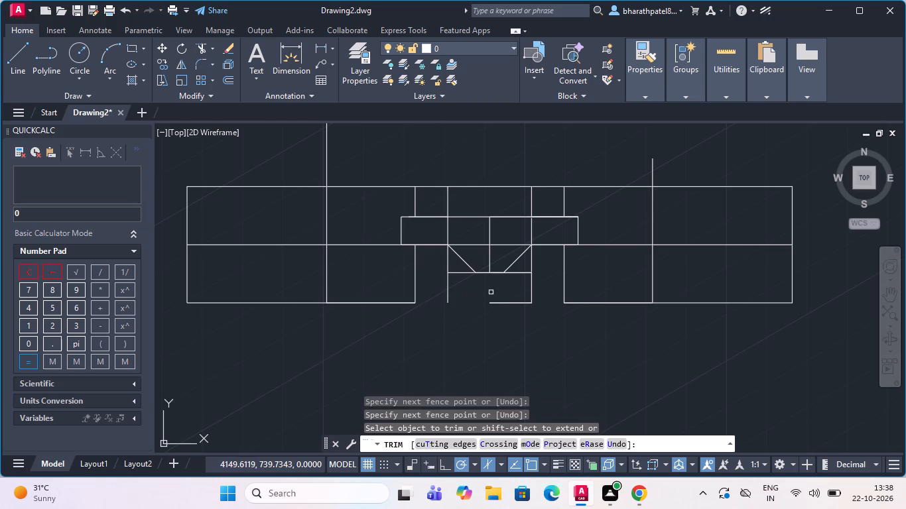
pyautogui.click(494, 292)
pyautogui.click(502, 321)
# Trim the horizontal mid-height line between the outer and nearer inner verticals on both sides.
pyautogui.scroll(-1, 502, 321)
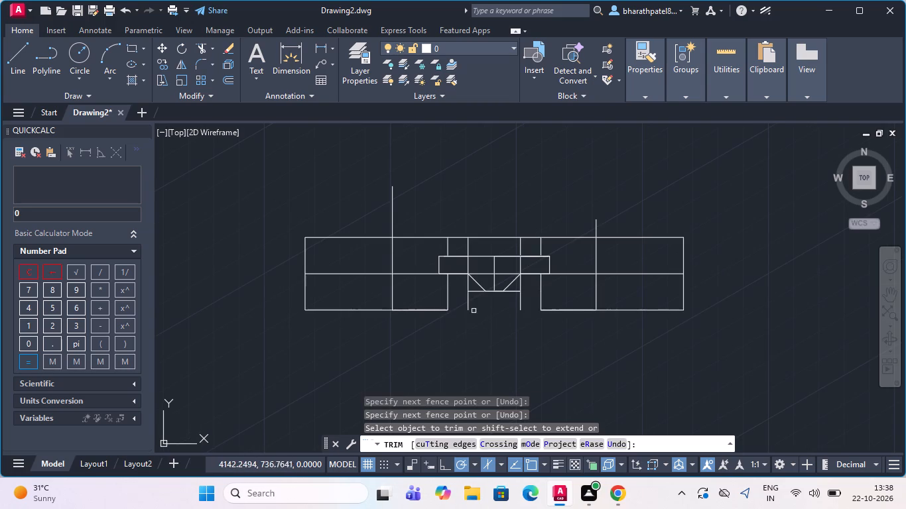
pyautogui.scroll(2, 459, 282)
pyautogui.click(452, 253)
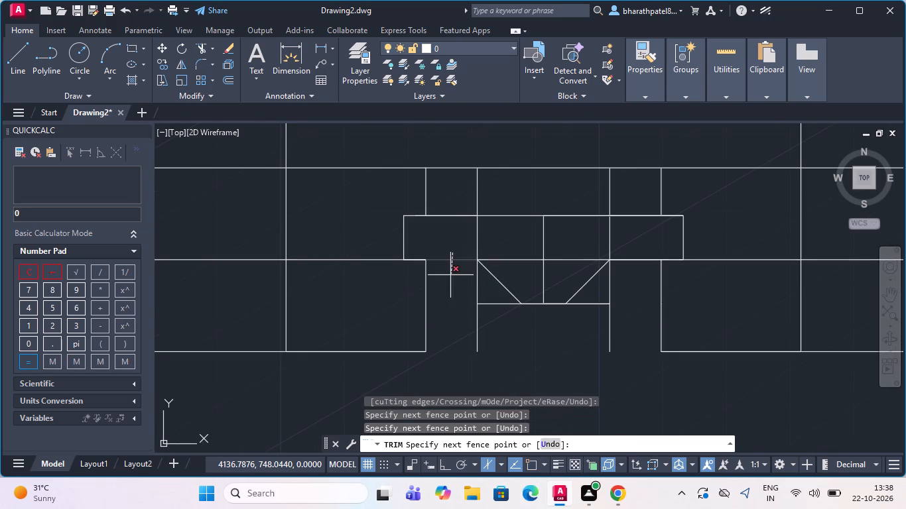
pyautogui.click(450, 275)
pyautogui.click(634, 249)
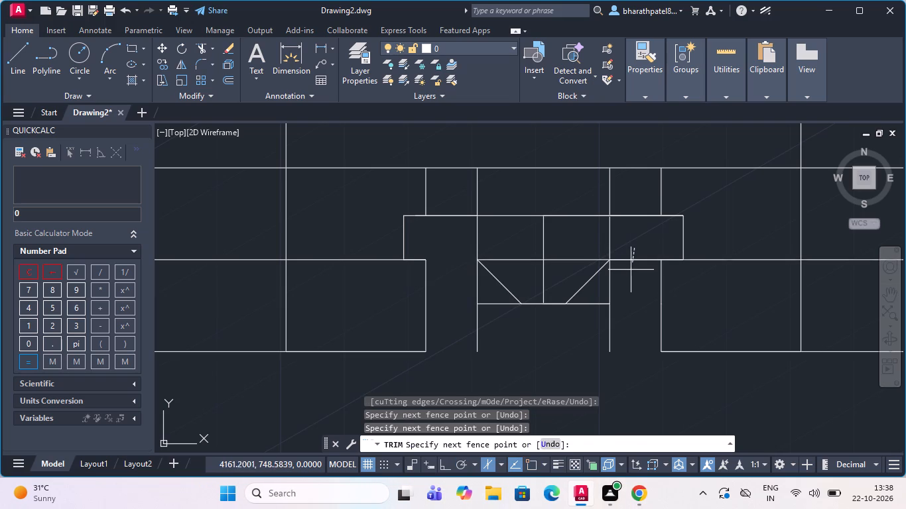
pyautogui.click(628, 278)
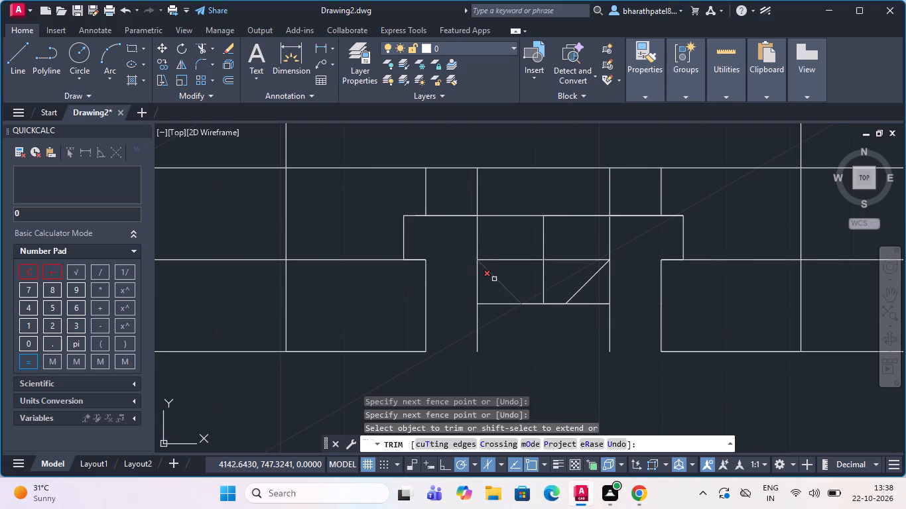
# Trim the nearer inner verticals below the mid-height line and the lower inner line's ends outside the two diagonals.
pyautogui.click(458, 278)
pyautogui.click(515, 315)
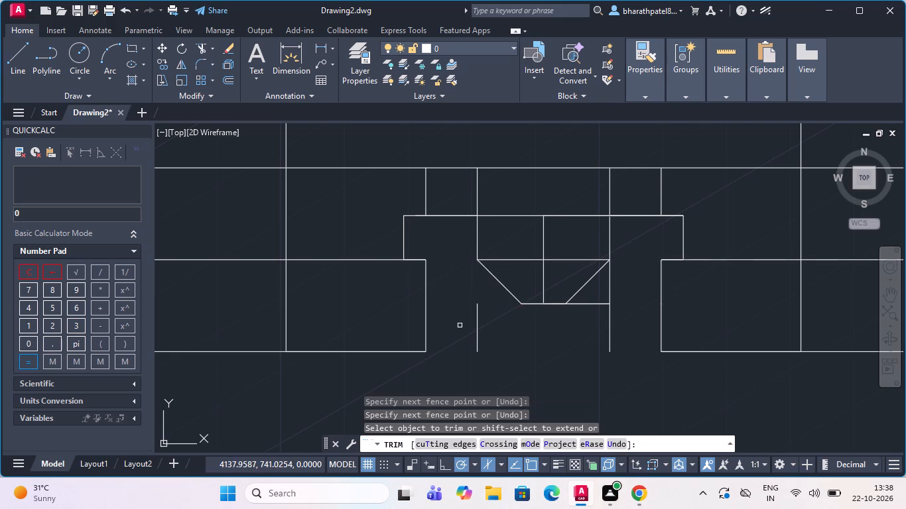
pyautogui.click(461, 325)
pyautogui.click(487, 327)
pyautogui.click(618, 278)
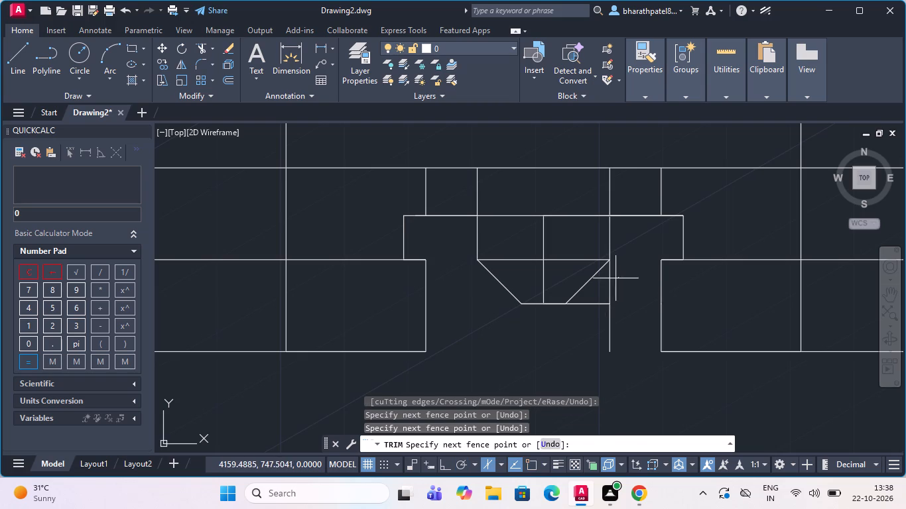
pyautogui.click(586, 314)
pyautogui.moveTo(633, 320); pyautogui.dragTo(621, 321)
pyautogui.click(597, 322)
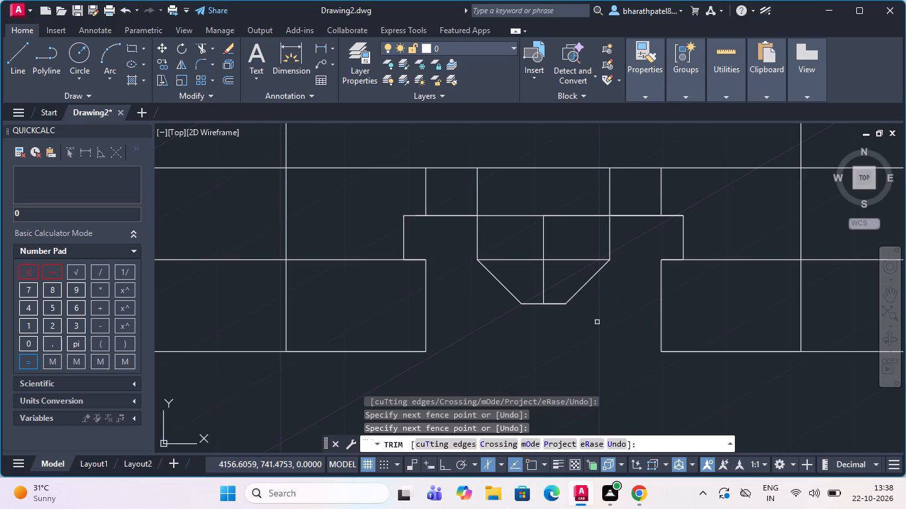
# Trim all four inner verticals between the top edge and the upper inner edge.
pyautogui.scroll(-2, 597, 322)
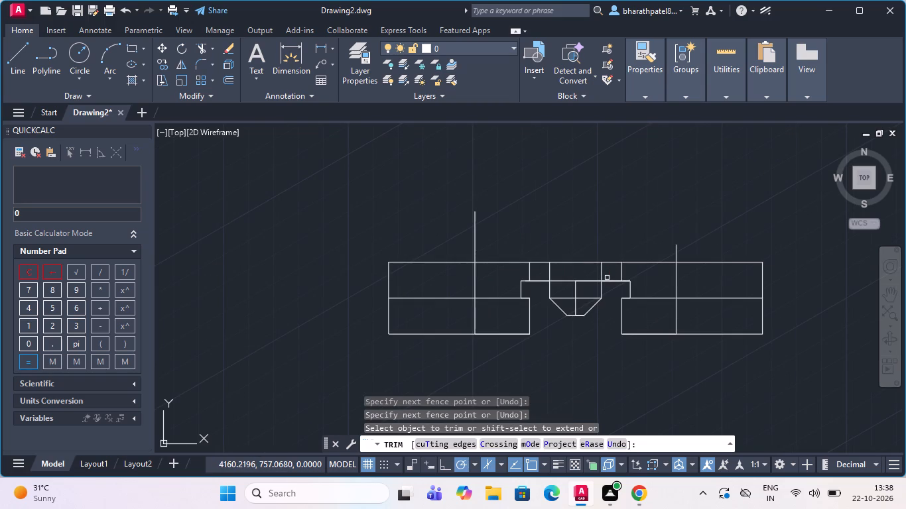
pyautogui.scroll(2, 607, 277)
pyautogui.click(383, 258)
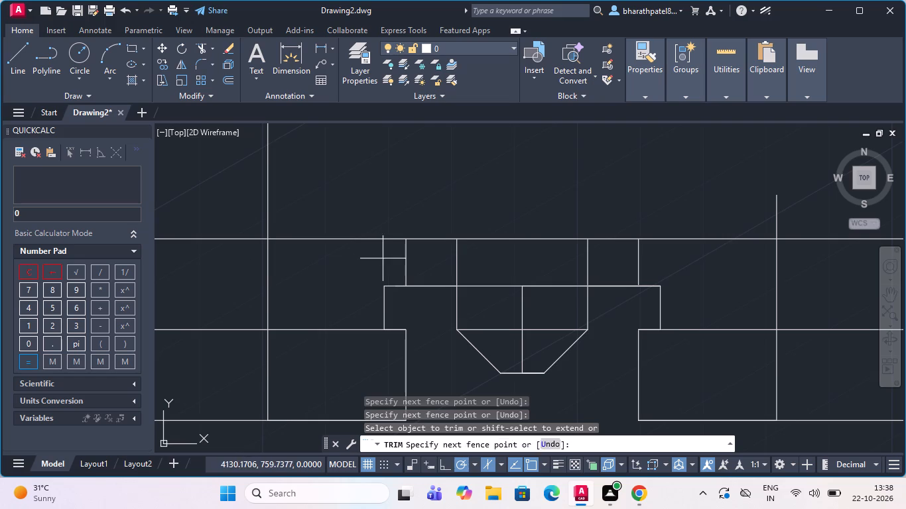
pyautogui.click(672, 266)
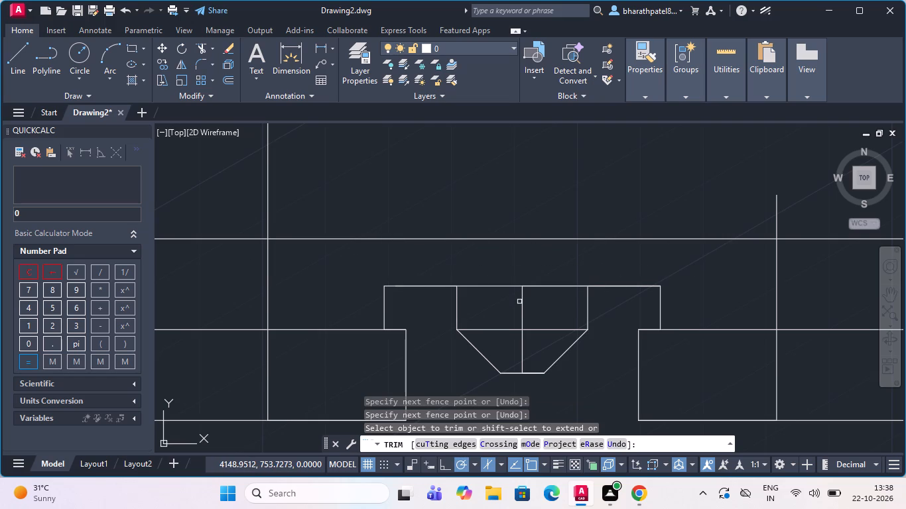
# Trim the upper inner edge, mid-height line and centre vertical inside the tapered central section, leaving it open at the top.
pyautogui.click(486, 274)
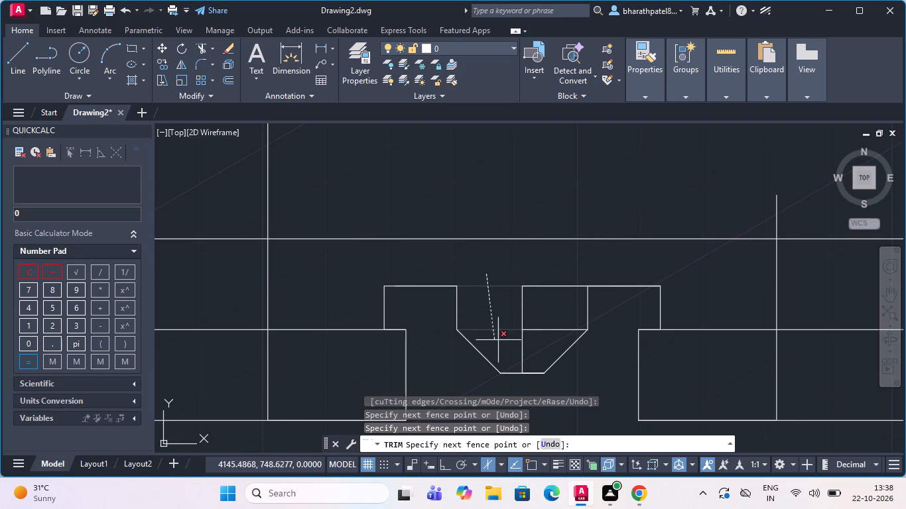
pyautogui.click(527, 350)
pyautogui.click(530, 348)
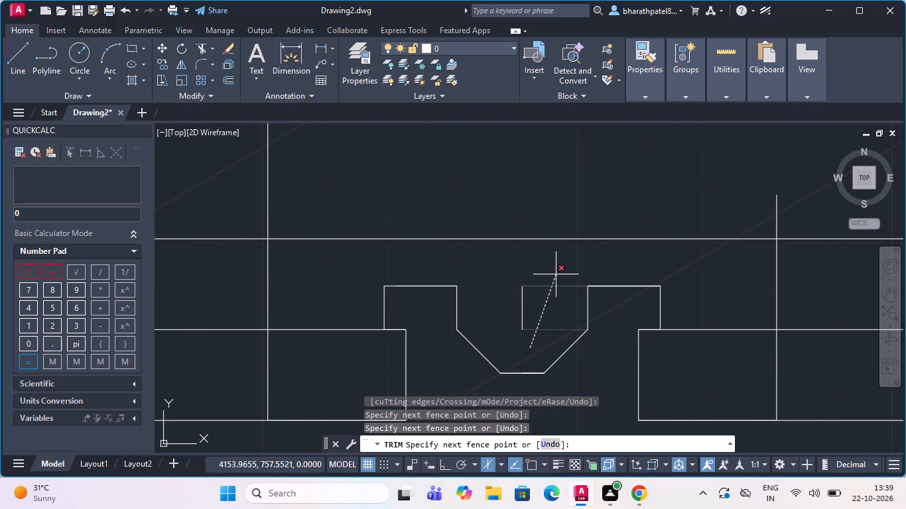
pyautogui.click(556, 273)
pyautogui.click(533, 308)
pyautogui.click(484, 308)
# Trim the overhanging ends of the two outer inner verticals above the top edge.
pyautogui.scroll(-2, 520, 296)
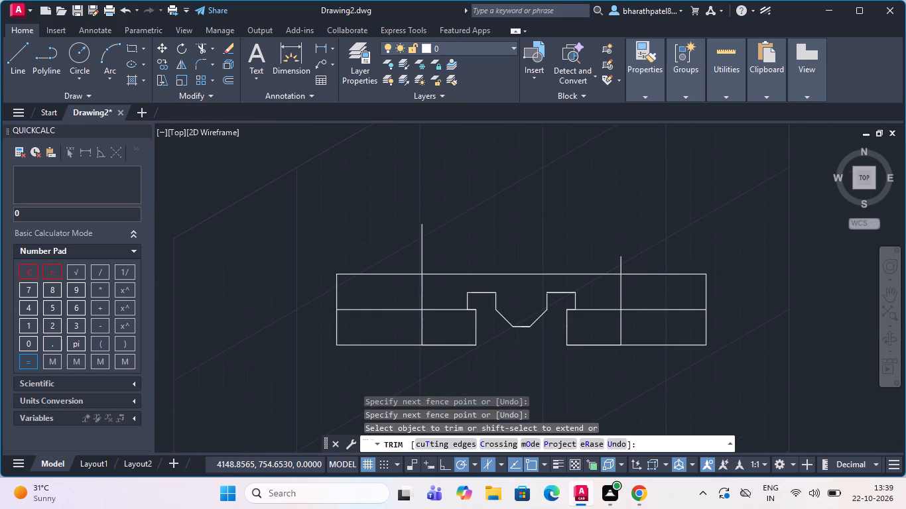
pyautogui.scroll(2, 520, 296)
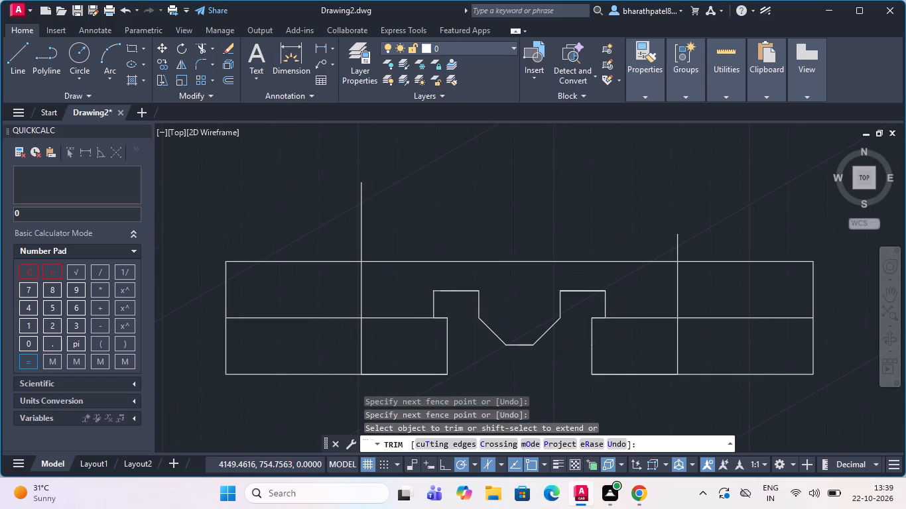
pyautogui.scroll(-1, 520, 296)
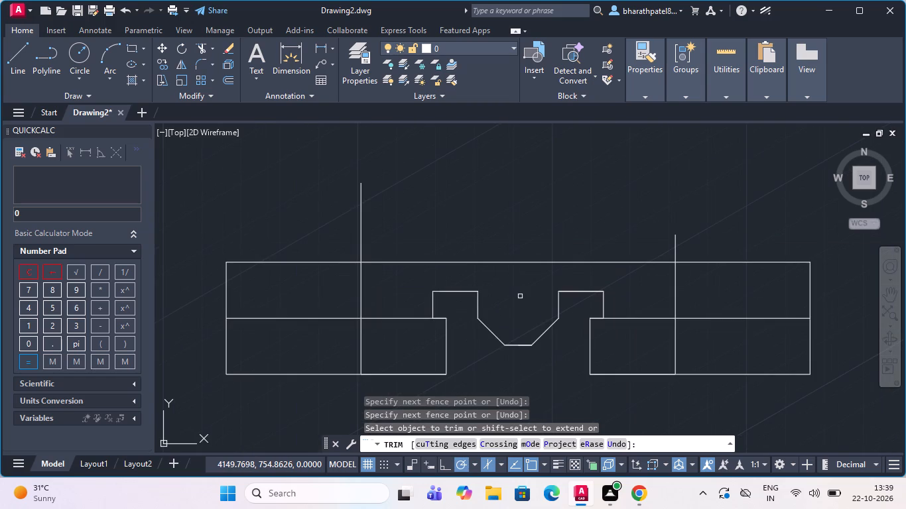
pyautogui.scroll(-1, 520, 296)
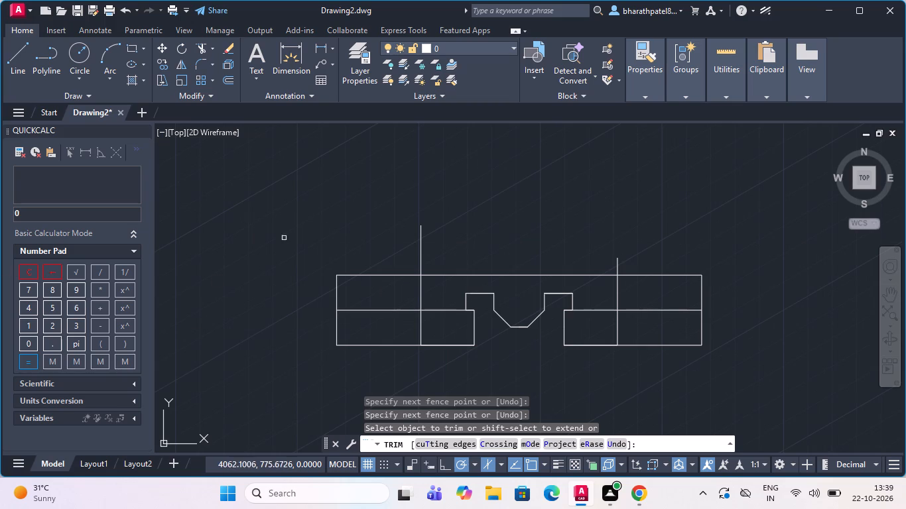
pyautogui.scroll(1, 385, 256)
pyautogui.click(381, 252)
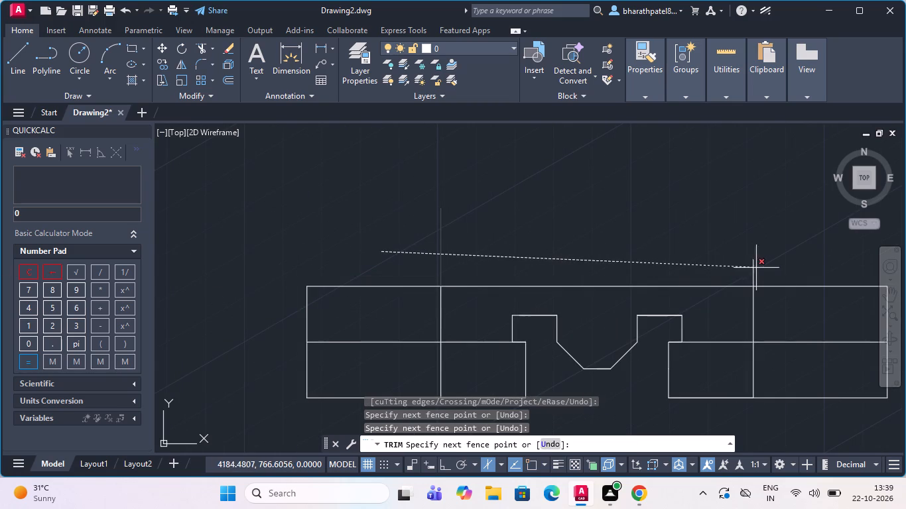
pyautogui.click(787, 268)
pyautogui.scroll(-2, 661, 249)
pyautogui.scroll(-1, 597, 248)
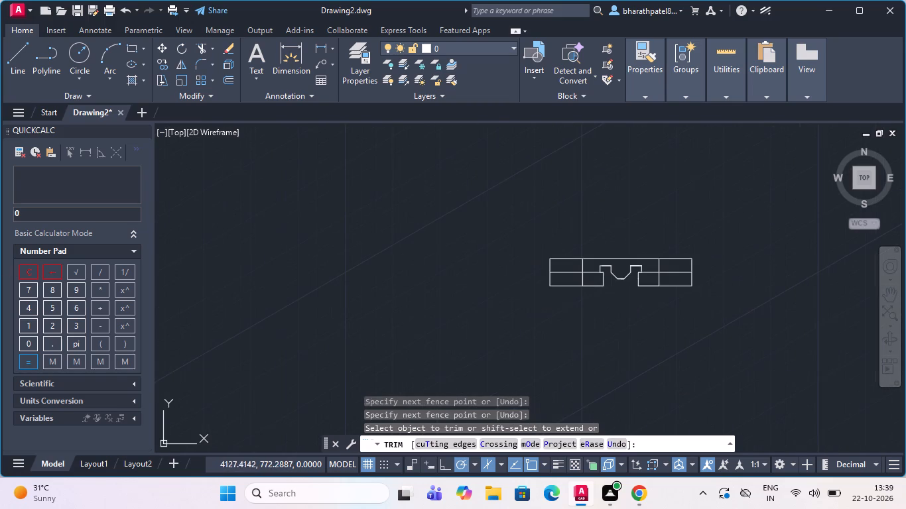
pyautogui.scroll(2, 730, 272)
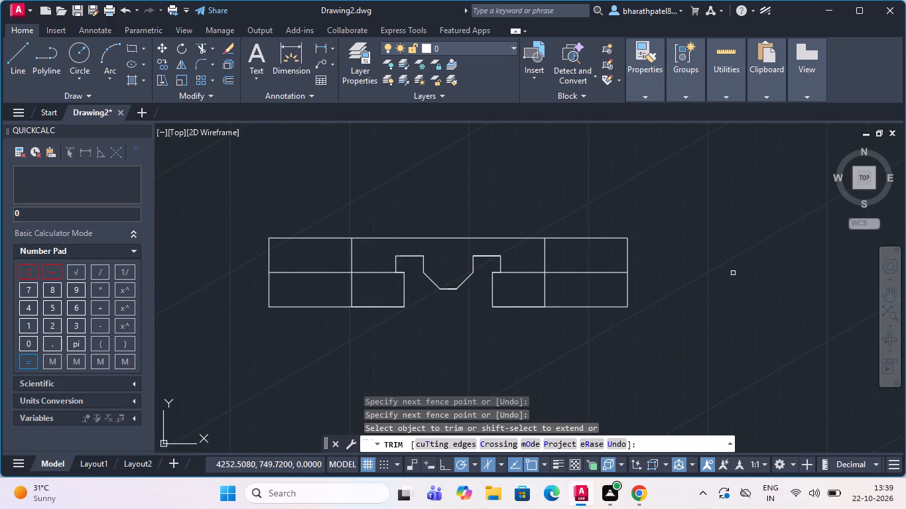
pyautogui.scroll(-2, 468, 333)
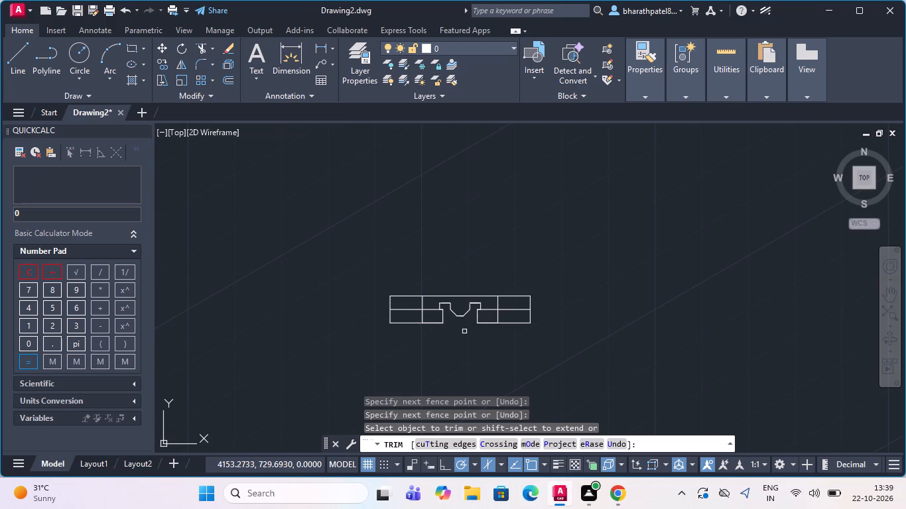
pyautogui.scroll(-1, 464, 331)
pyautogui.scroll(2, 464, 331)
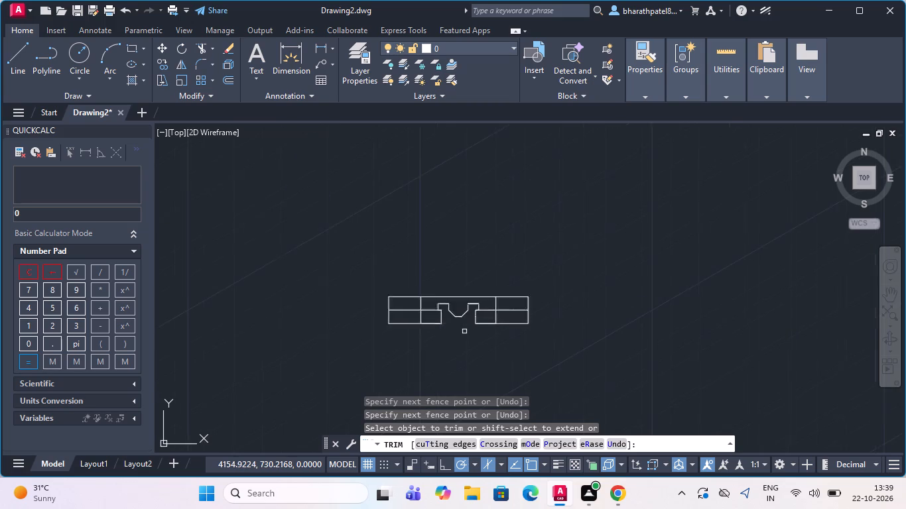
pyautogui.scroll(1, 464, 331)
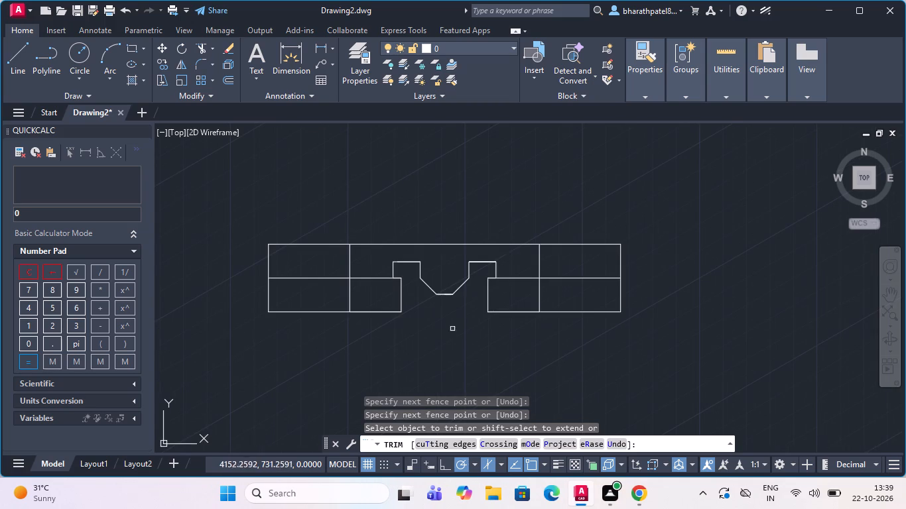
# Draw a line from the top of the right inner vertical 5 units outward along the top edge, then vertically down past the bottom edge.
pyautogui.click(17, 68)
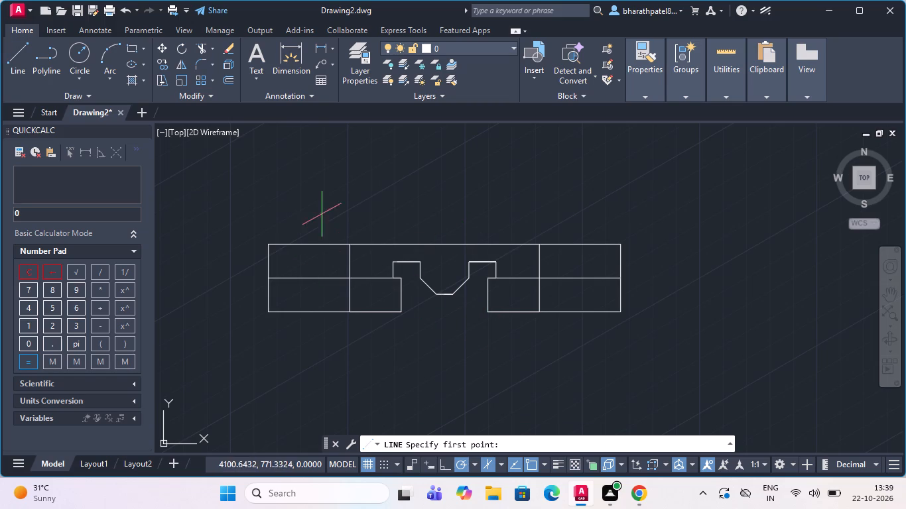
pyautogui.scroll(3, 538, 242)
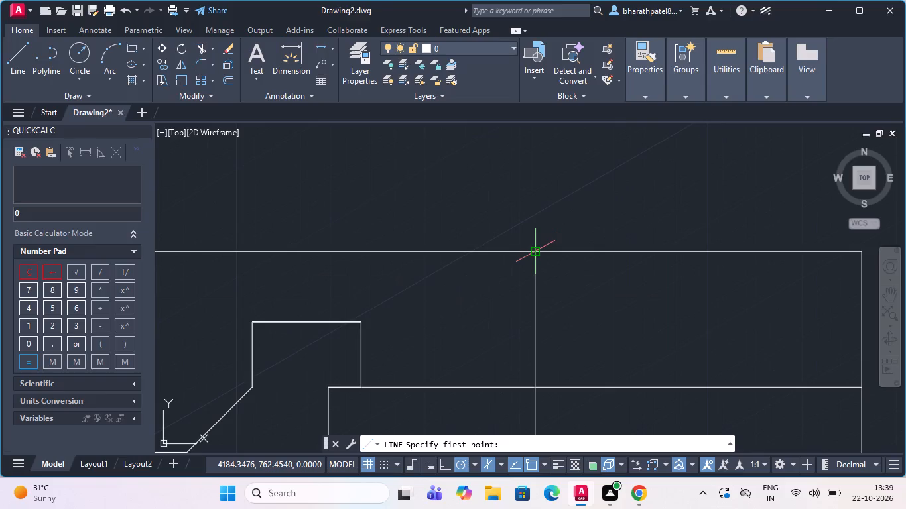
pyautogui.click(533, 249)
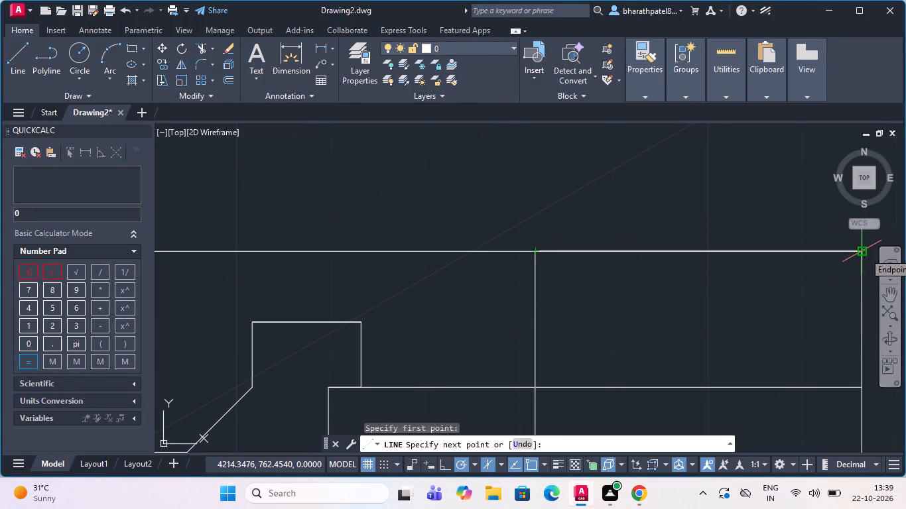
pyautogui.press('5')
pyautogui.press('Return')
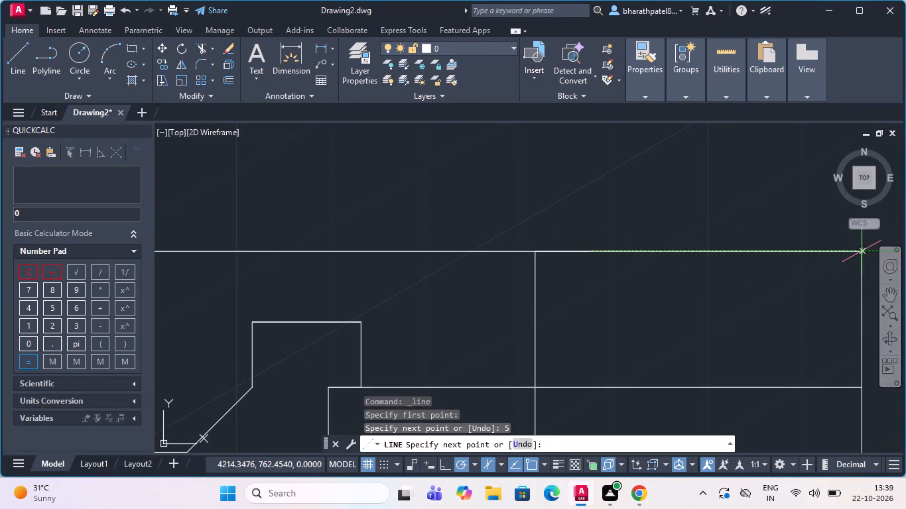
pyautogui.scroll(-1, 795, 248)
pyautogui.scroll(-1, 644, 213)
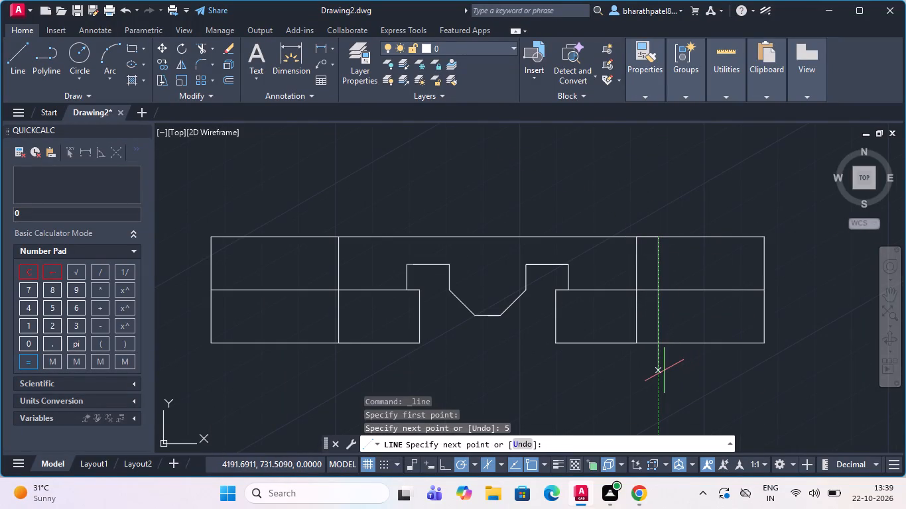
pyautogui.click(664, 370)
pyautogui.press('Escape')
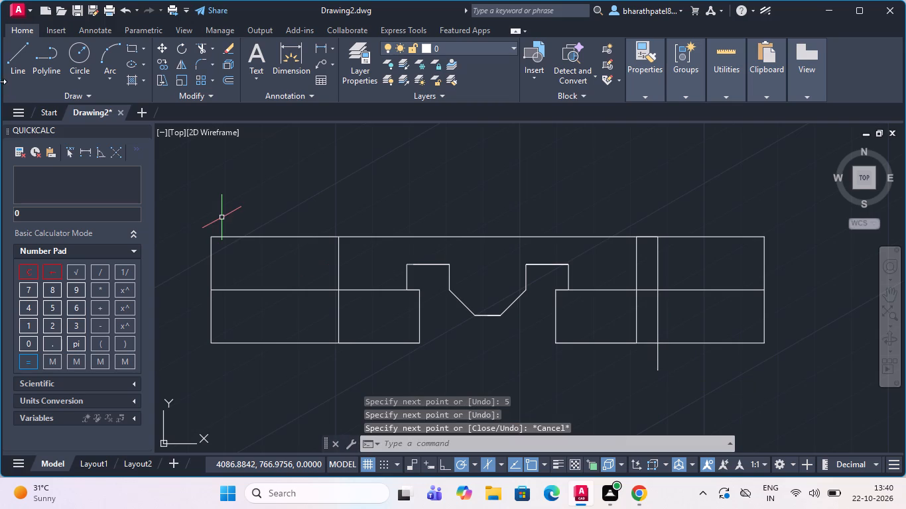
# Draw a matching line from the top of the left inner vertical, 5 units outward and then straight down past the bottom edge.
pyautogui.click(14, 62)
pyautogui.scroll(2, 336, 205)
pyautogui.scroll(-2, 346, 229)
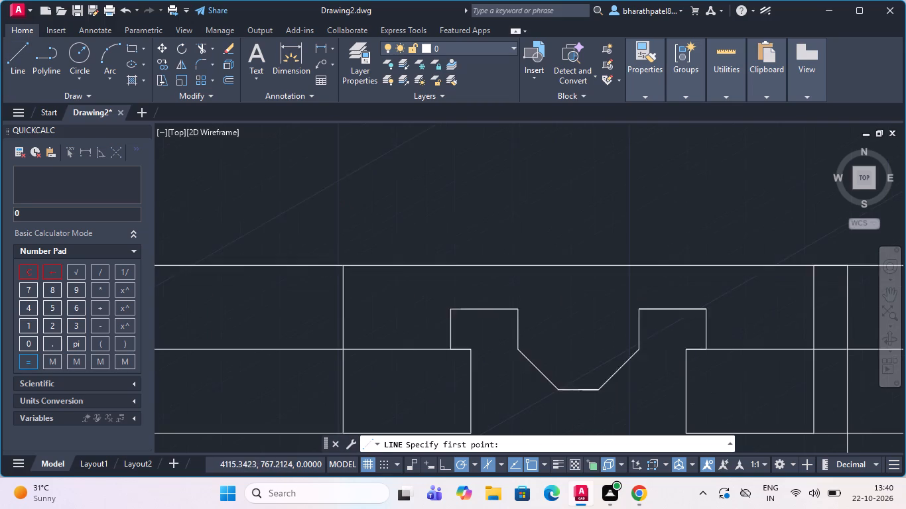
pyautogui.scroll(-1, 300, 239)
pyautogui.scroll(-1, 499, 258)
pyautogui.scroll(4, 373, 253)
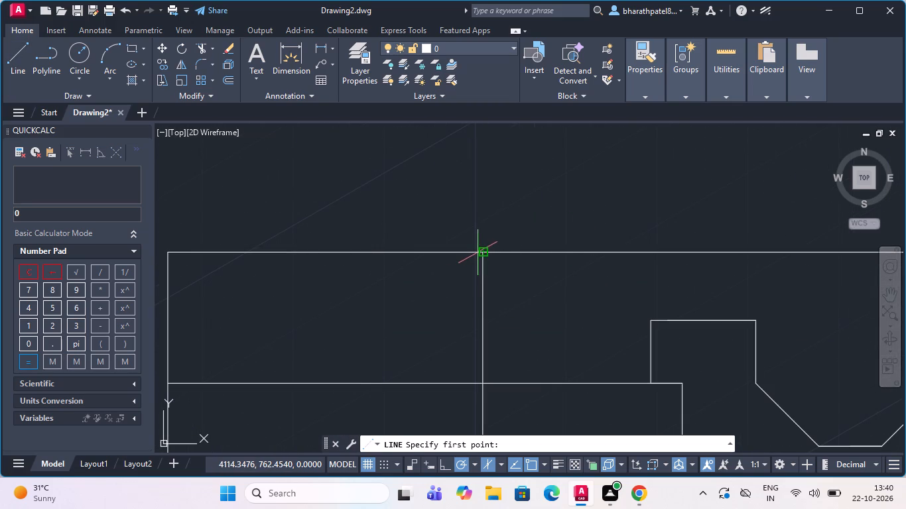
pyautogui.click(482, 253)
pyautogui.scroll(-4, 484, 253)
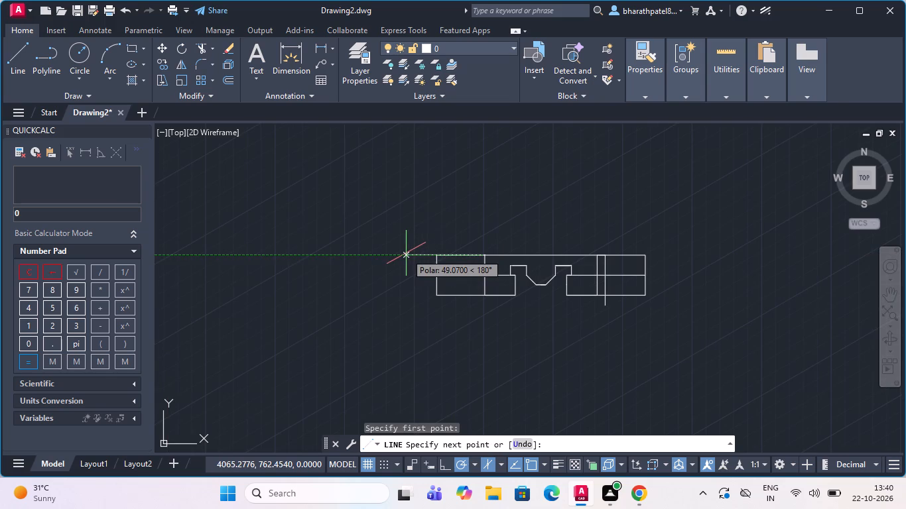
pyautogui.press('5')
pyautogui.press('Return')
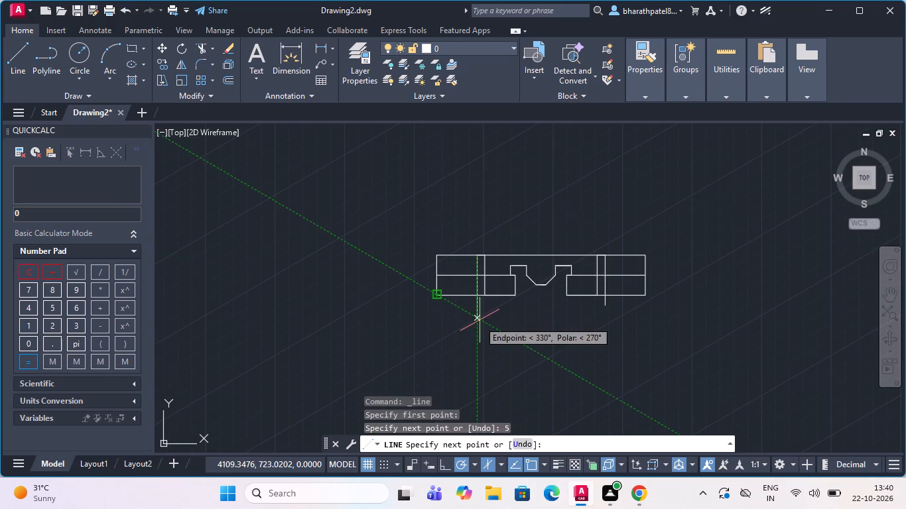
pyautogui.click(476, 317)
pyautogui.press('Escape')
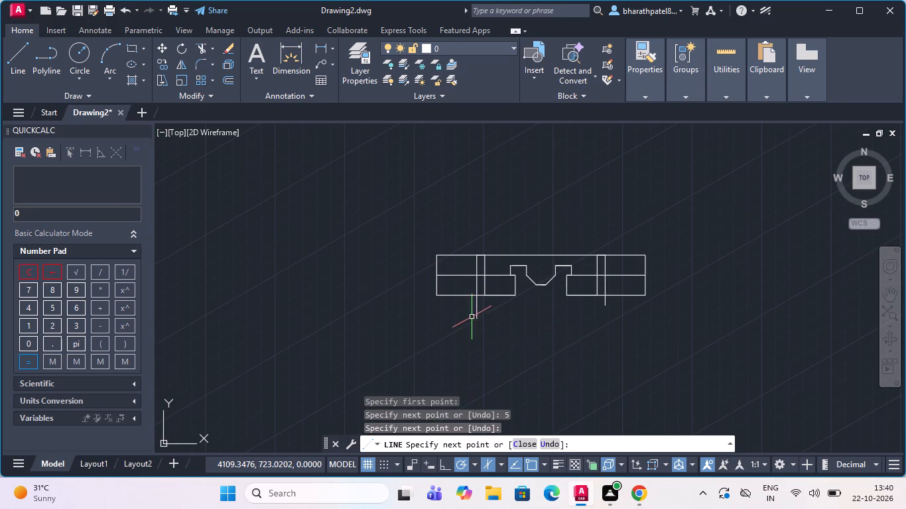
# Trim the overhanging ends of the two new verticals below the bottom edge.
pyautogui.click(197, 48)
pyautogui.scroll(3, 614, 290)
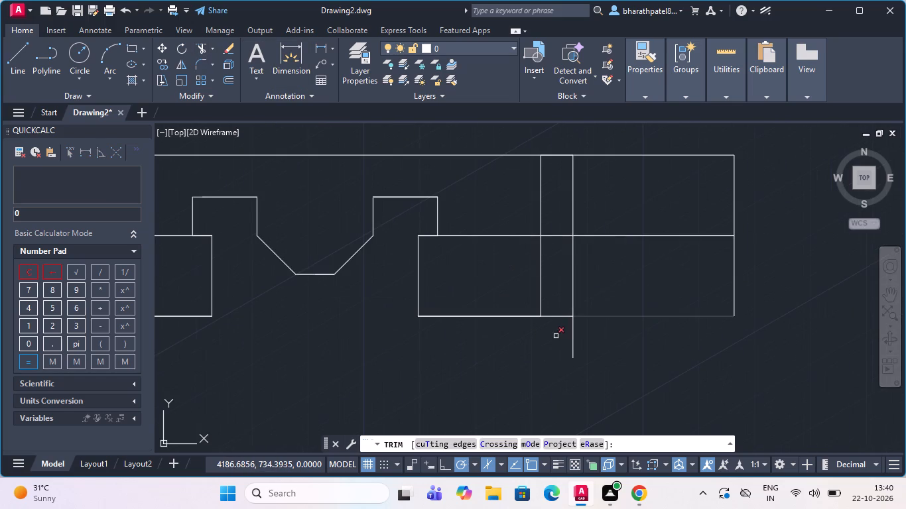
pyautogui.click(556, 336)
pyautogui.click(631, 332)
pyautogui.scroll(-2, 554, 332)
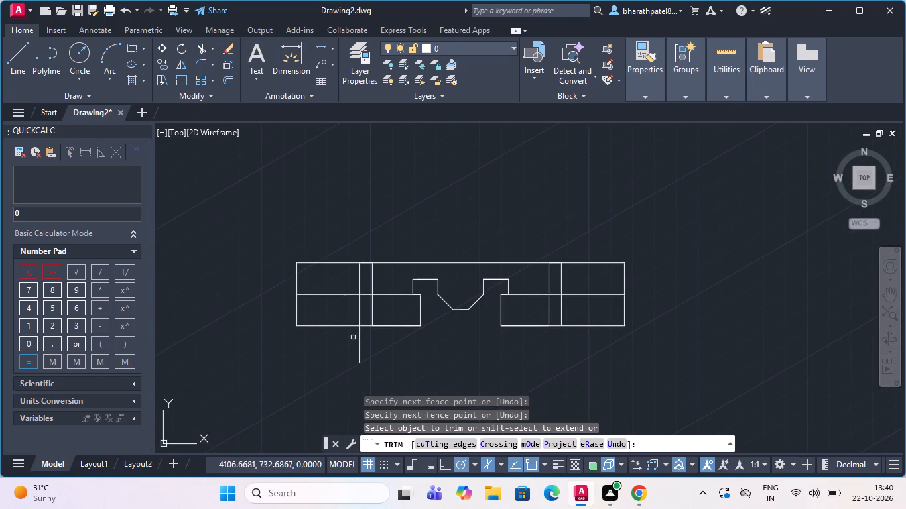
pyautogui.click(352, 336)
pyautogui.click(389, 337)
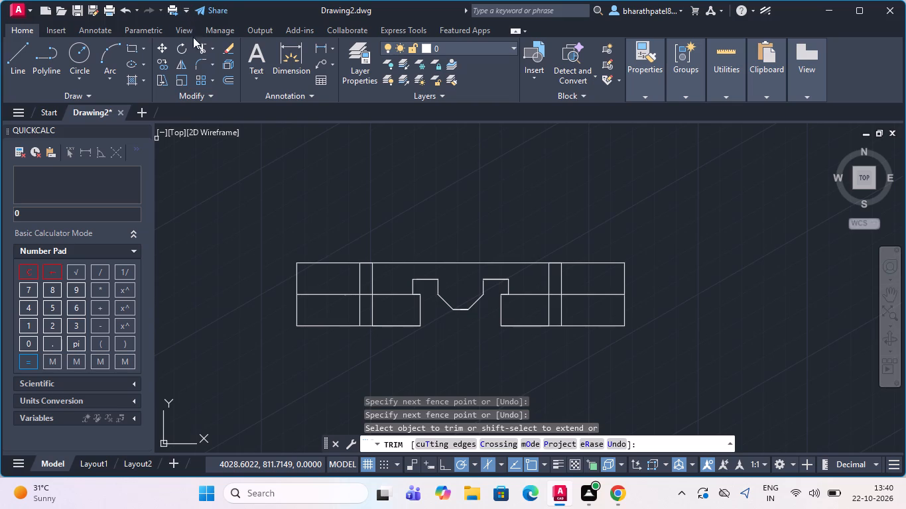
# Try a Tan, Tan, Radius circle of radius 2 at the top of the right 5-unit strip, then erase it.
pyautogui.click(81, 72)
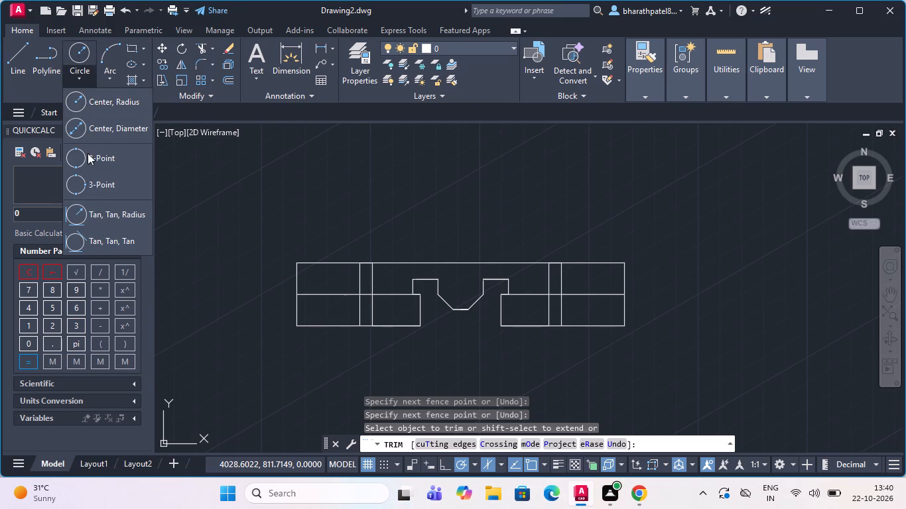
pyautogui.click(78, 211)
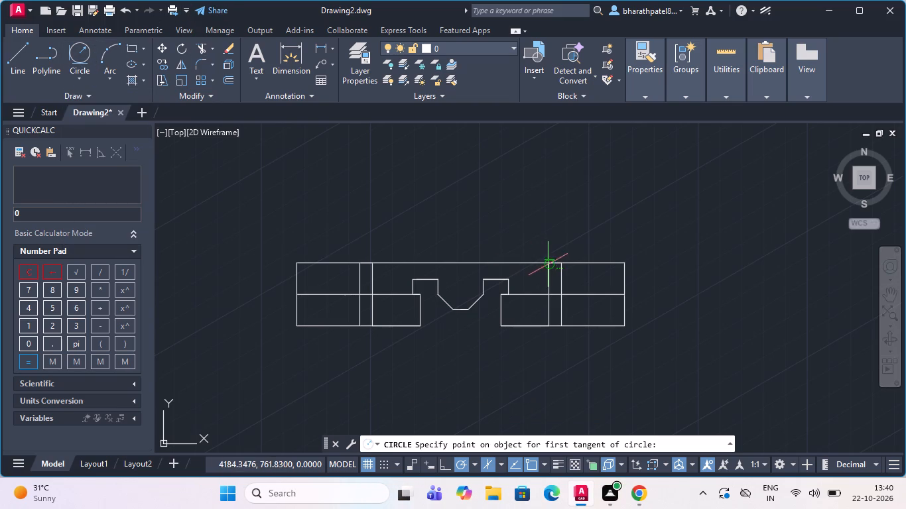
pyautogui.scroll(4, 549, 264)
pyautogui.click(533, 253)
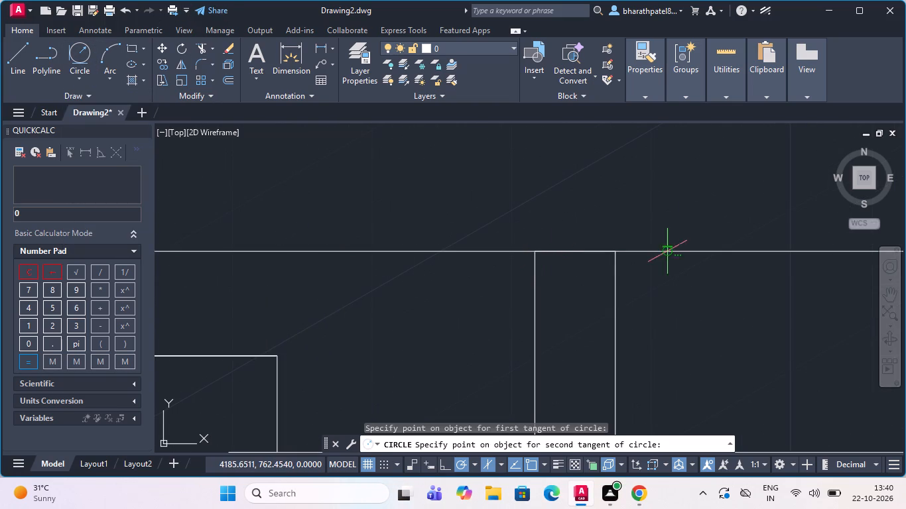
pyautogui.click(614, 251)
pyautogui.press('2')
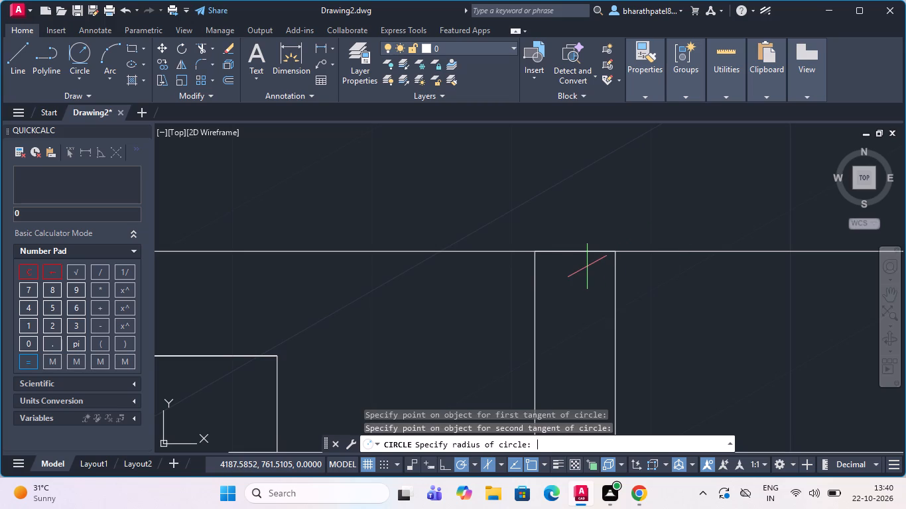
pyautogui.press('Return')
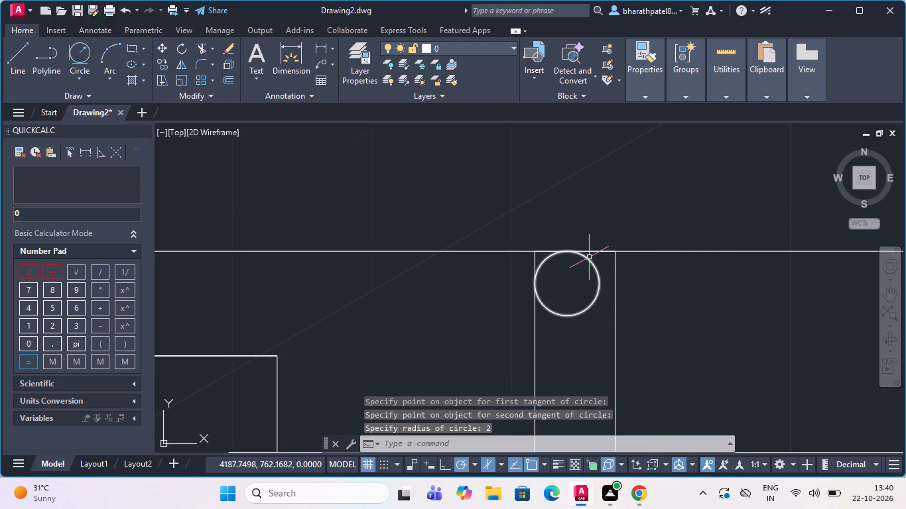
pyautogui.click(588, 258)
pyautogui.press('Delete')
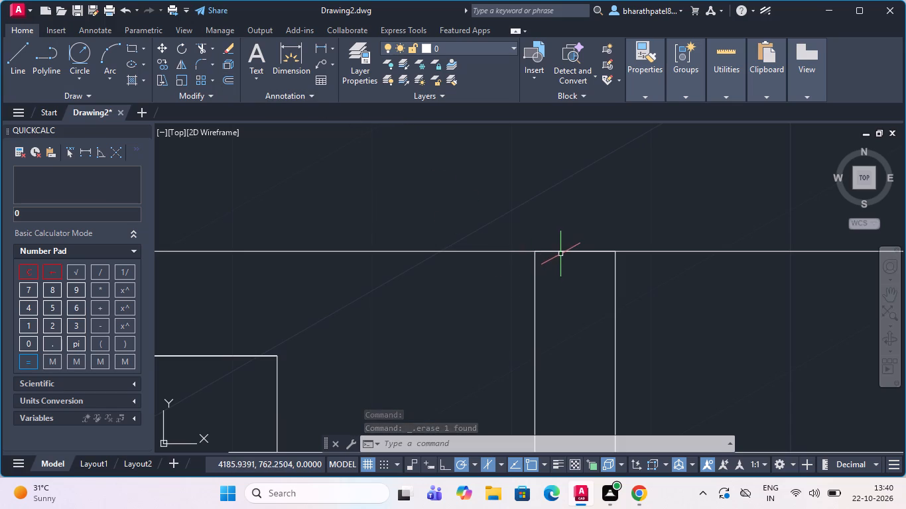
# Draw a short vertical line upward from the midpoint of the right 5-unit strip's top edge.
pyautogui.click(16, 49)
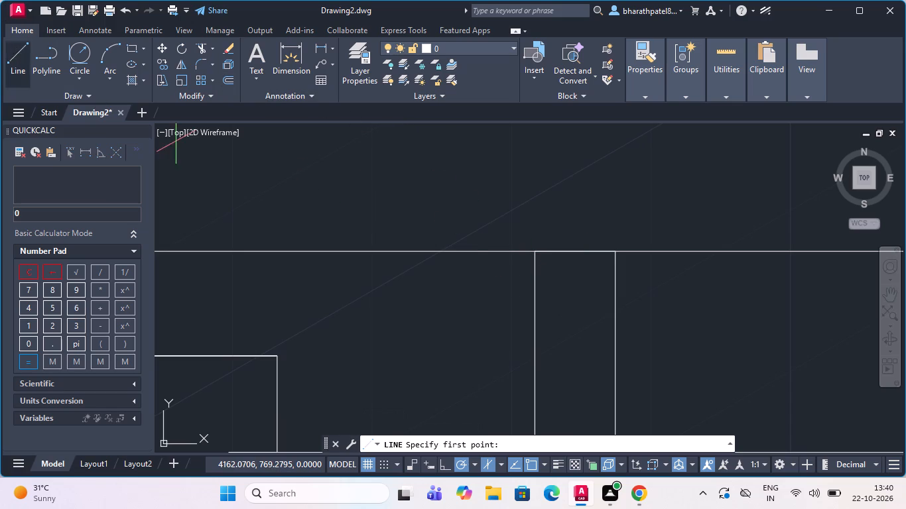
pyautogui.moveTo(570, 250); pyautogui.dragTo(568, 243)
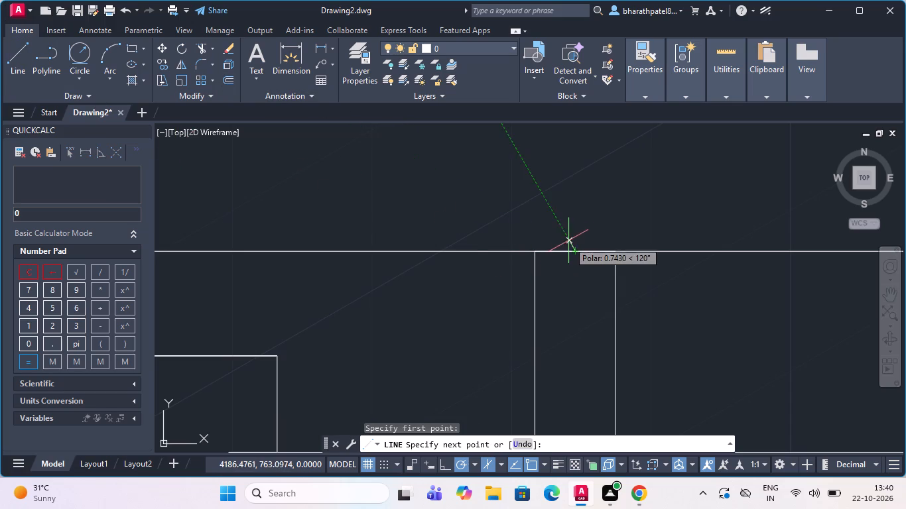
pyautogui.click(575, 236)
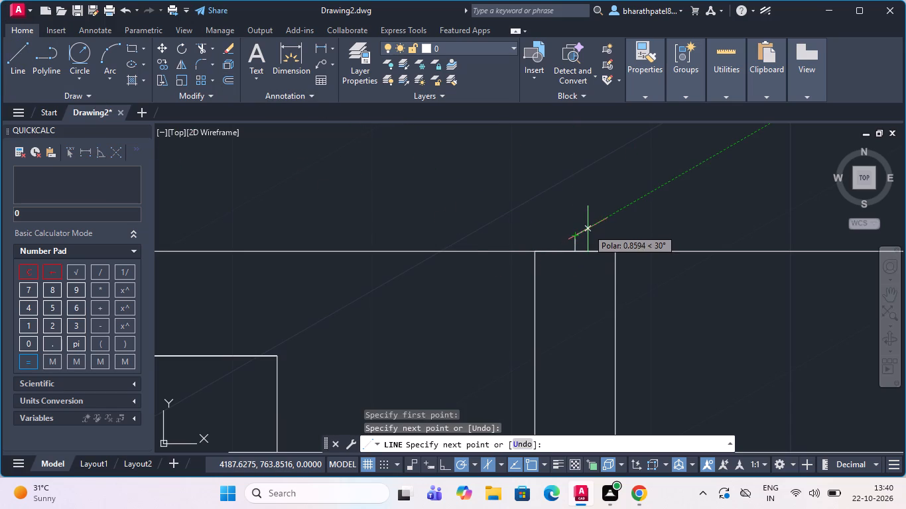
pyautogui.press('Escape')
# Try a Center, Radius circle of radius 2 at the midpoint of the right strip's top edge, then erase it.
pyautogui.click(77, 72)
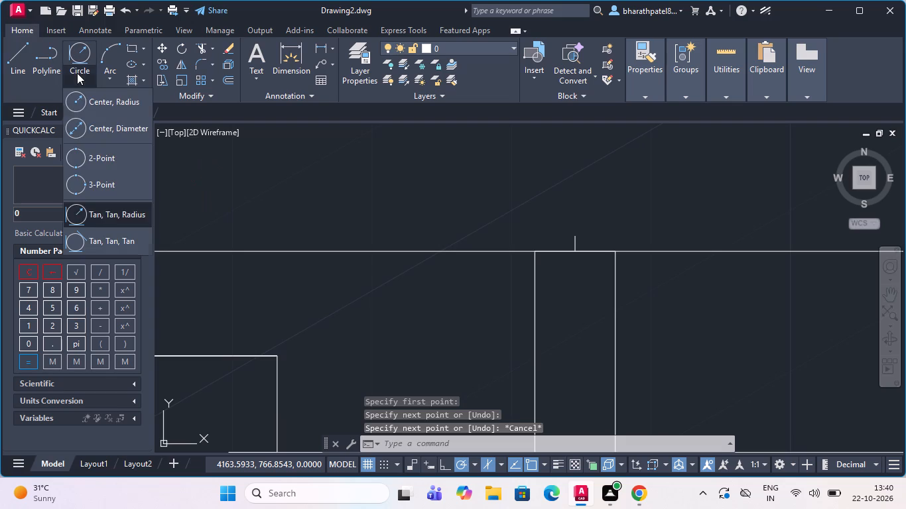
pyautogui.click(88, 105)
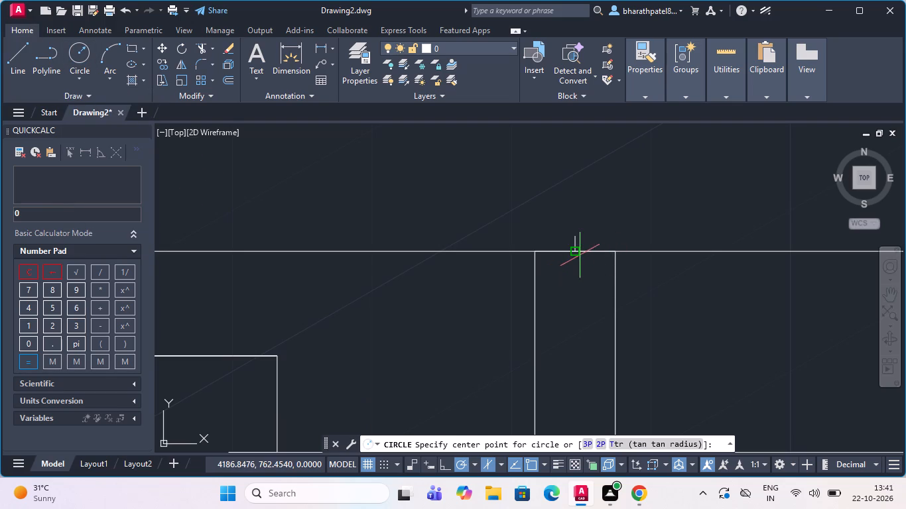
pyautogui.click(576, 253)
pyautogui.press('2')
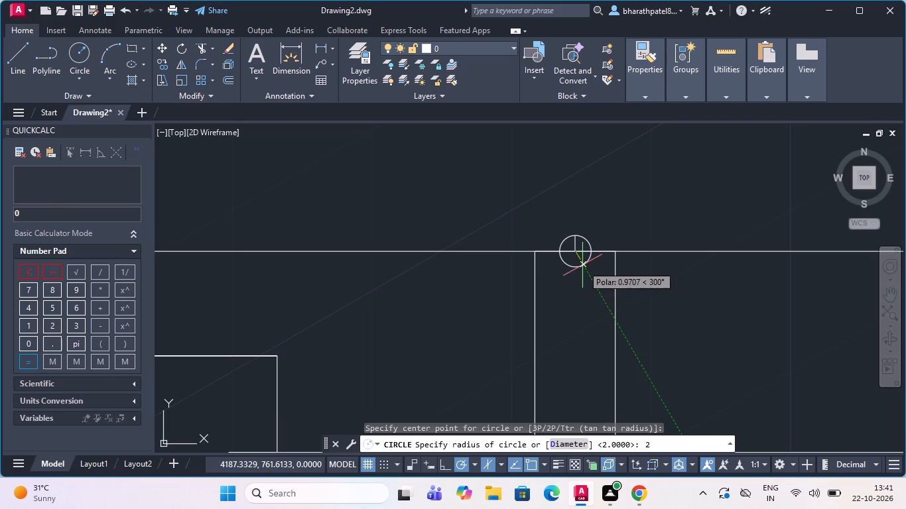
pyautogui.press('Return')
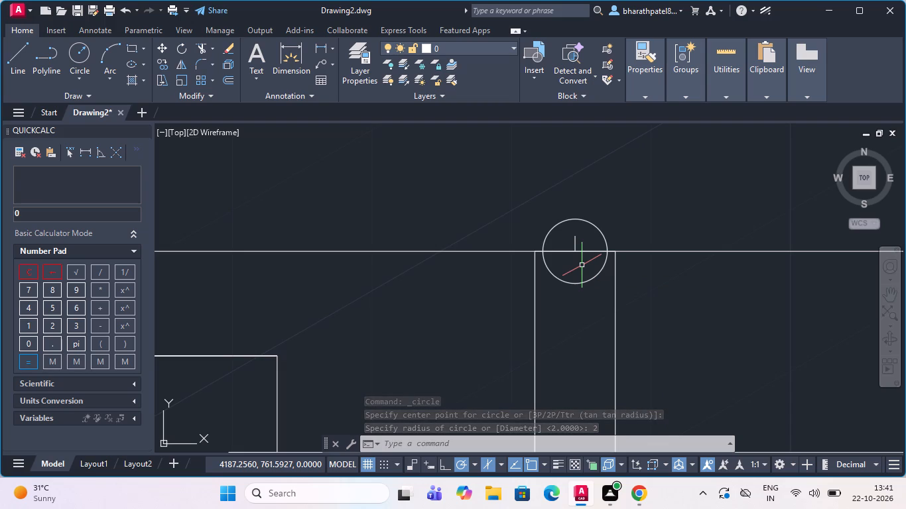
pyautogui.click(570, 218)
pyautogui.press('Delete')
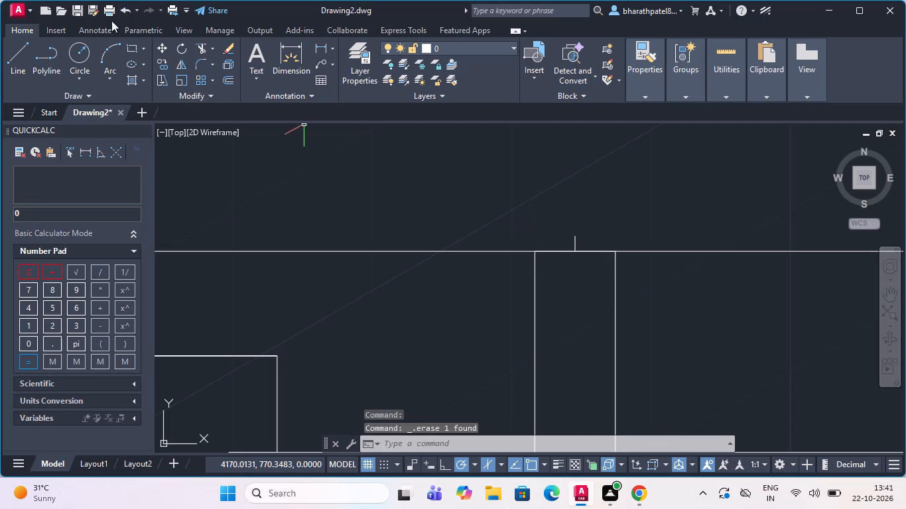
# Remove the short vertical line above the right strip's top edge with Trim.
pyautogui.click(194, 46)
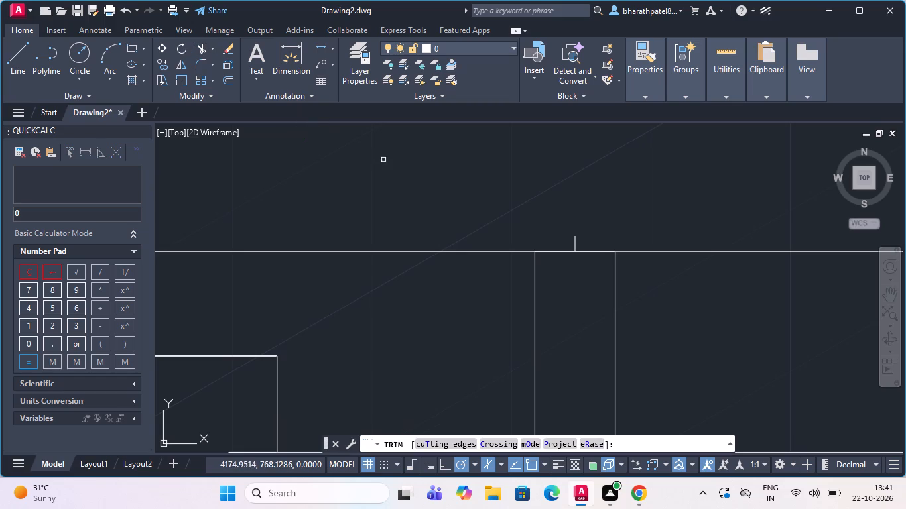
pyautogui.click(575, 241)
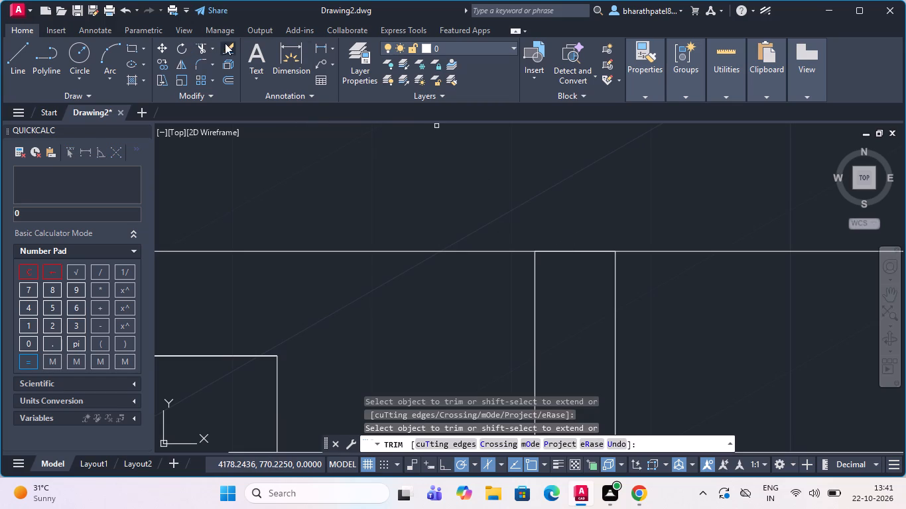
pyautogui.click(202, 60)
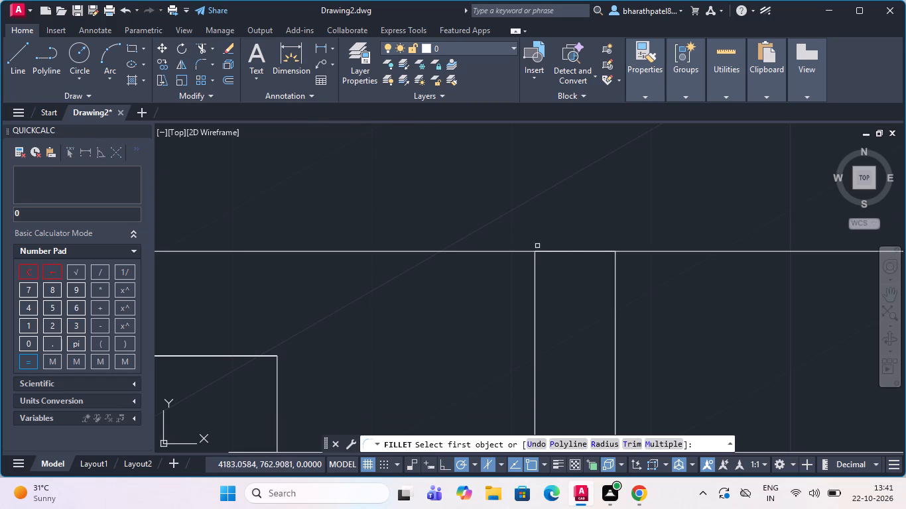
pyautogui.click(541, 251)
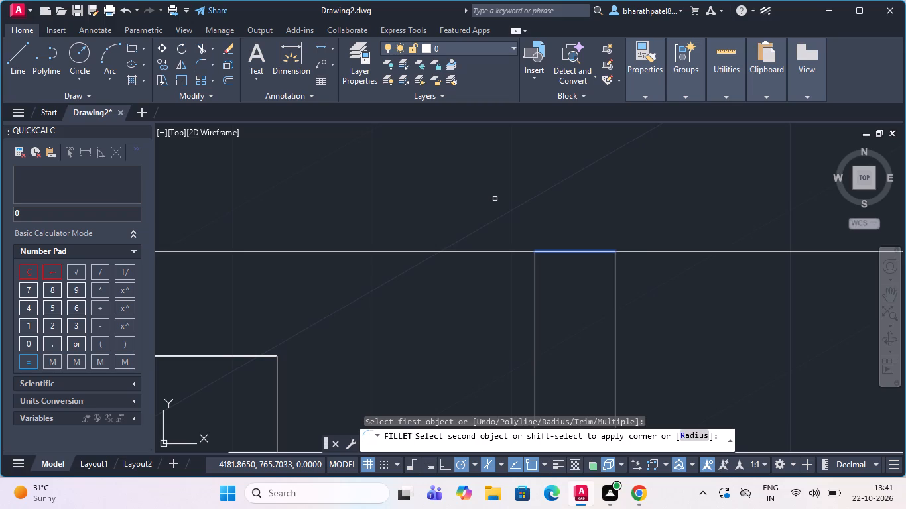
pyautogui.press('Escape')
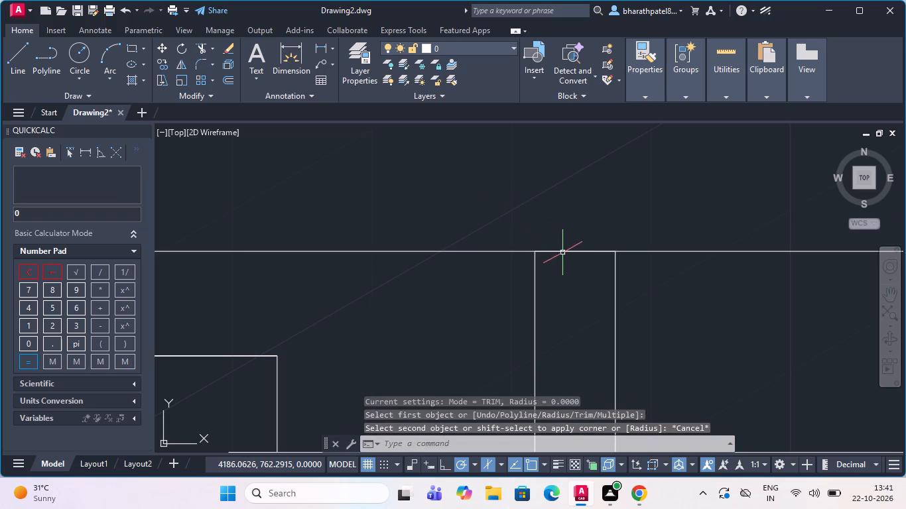
# Erase the separate 5-unit line lying on the top edge between the right strip's two verticals.
pyautogui.click(563, 249)
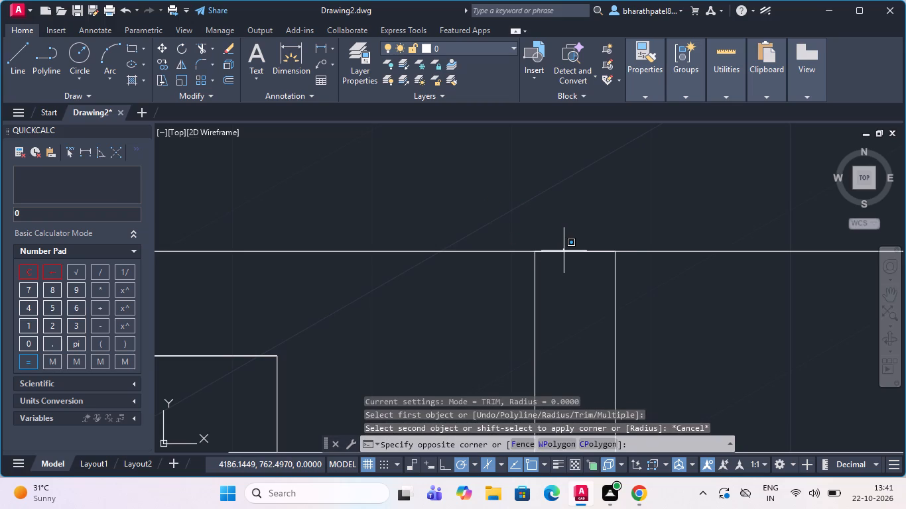
pyautogui.click(564, 251)
pyautogui.click(564, 250)
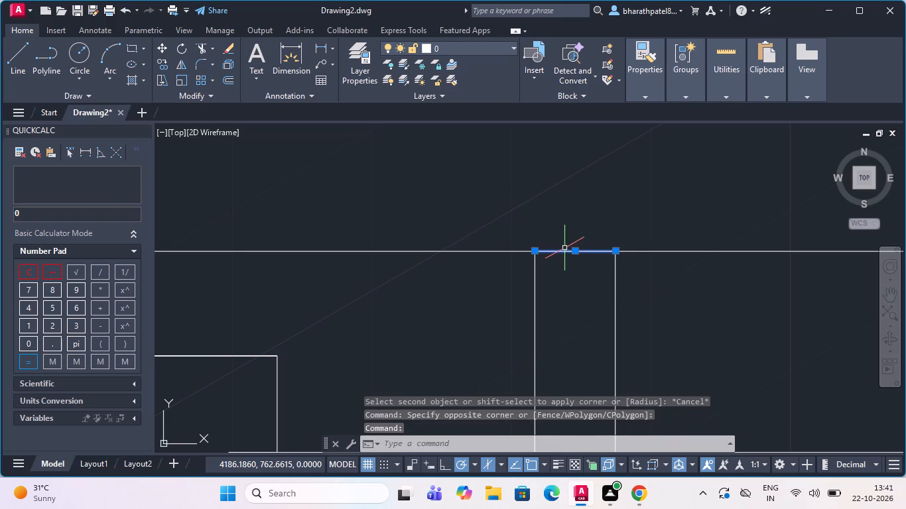
pyautogui.press('Delete')
pyautogui.click(564, 248)
pyautogui.click(563, 250)
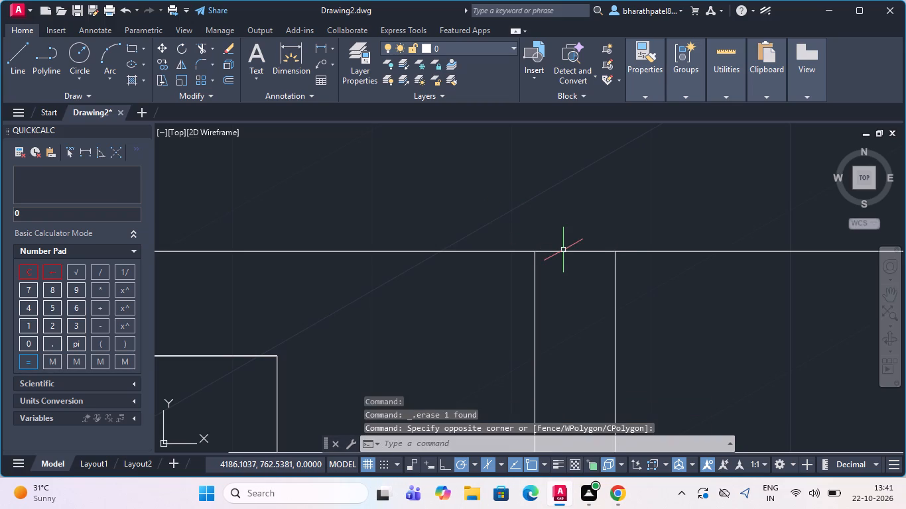
pyautogui.click(563, 250)
pyautogui.click(563, 251)
pyautogui.press('Escape')
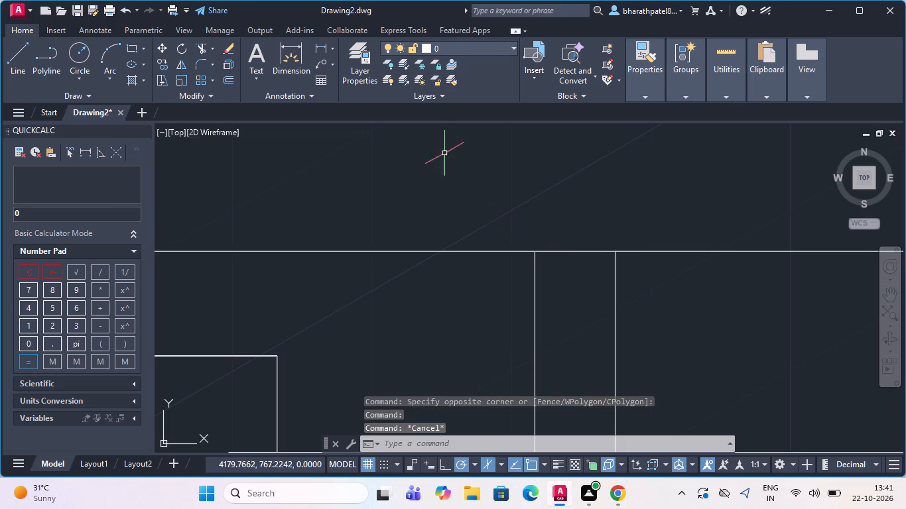
# Trim away the part's top edge between the right strip's two verticals.
pyautogui.click(200, 48)
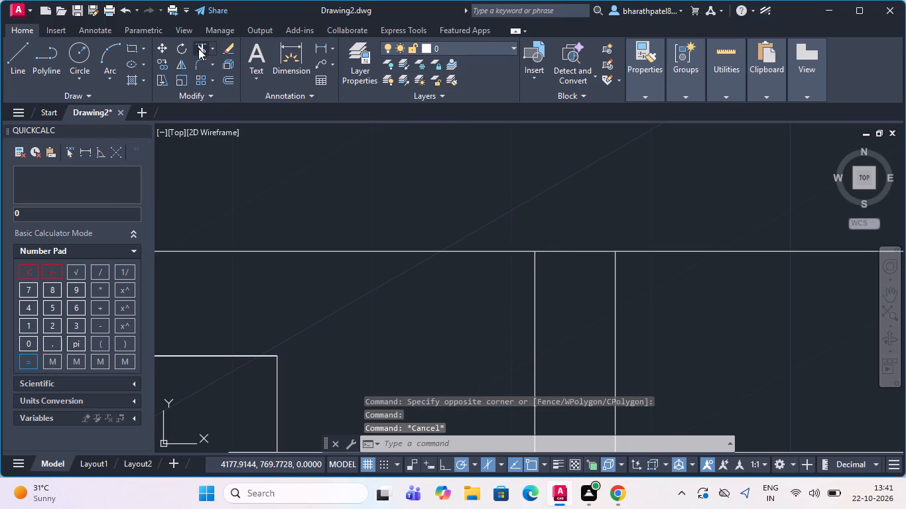
pyautogui.click(583, 227)
pyautogui.click(573, 277)
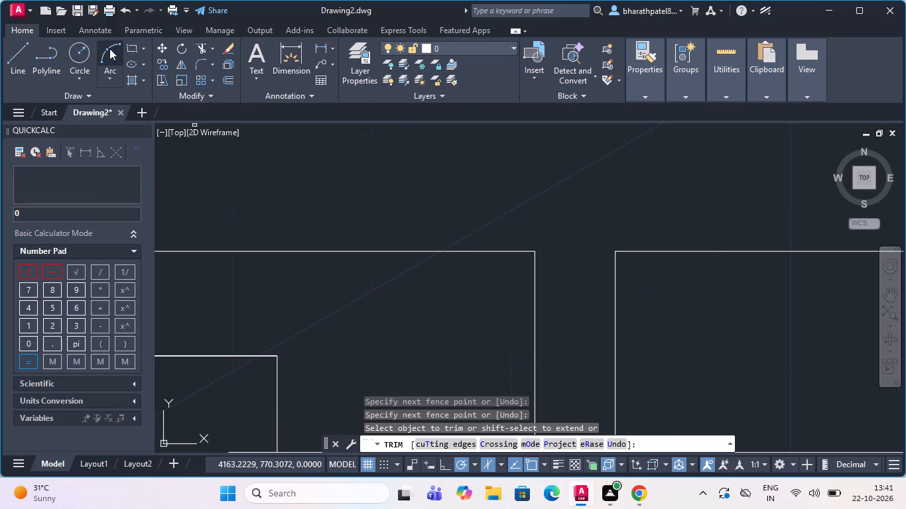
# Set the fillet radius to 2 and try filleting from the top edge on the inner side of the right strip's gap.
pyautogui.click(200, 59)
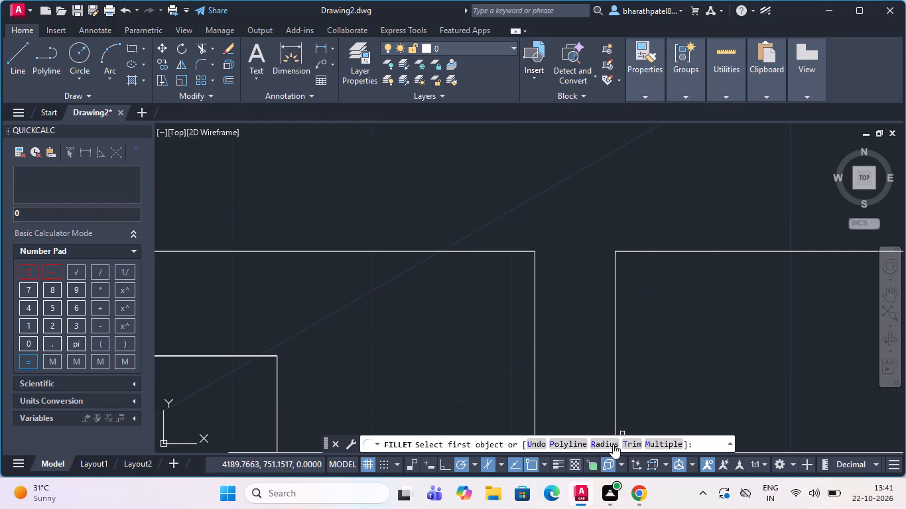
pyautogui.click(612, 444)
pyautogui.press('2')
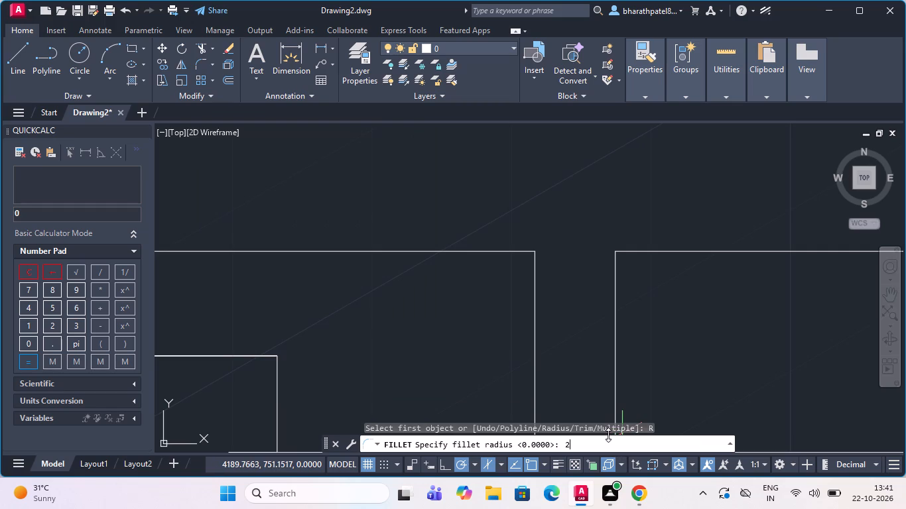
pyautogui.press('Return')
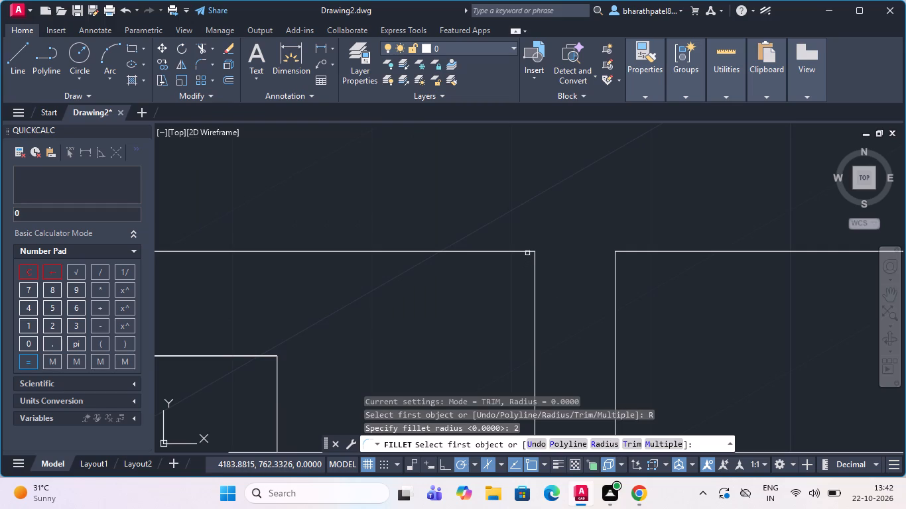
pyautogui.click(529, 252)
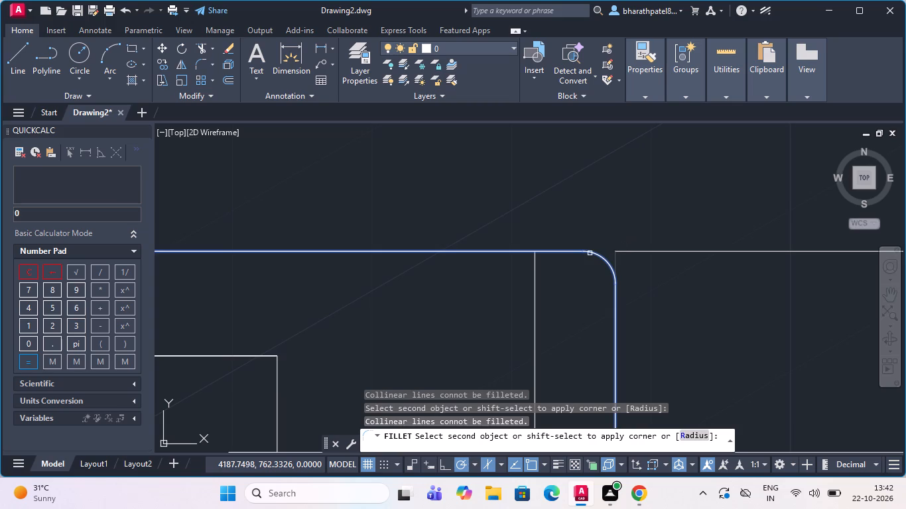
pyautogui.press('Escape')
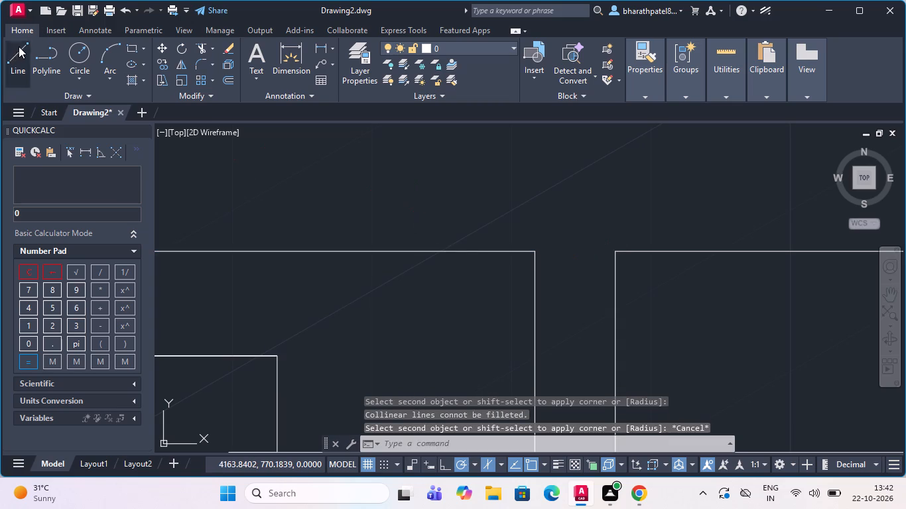
# Draw short horizontal stubs into the gap from both top corners of the right strip, the inner one about 1 unit long.
pyautogui.moveTo(15, 49); pyautogui.dragTo(23, 49)
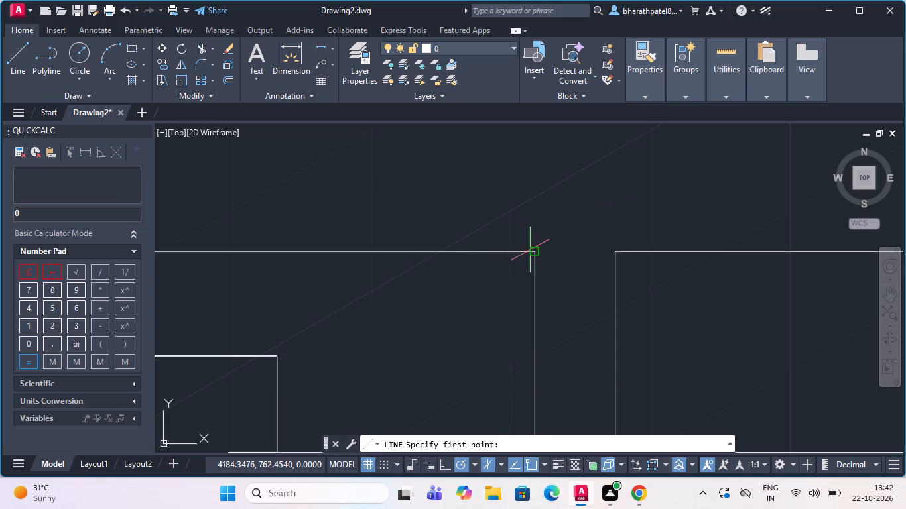
pyautogui.click(533, 251)
pyautogui.click(550, 250)
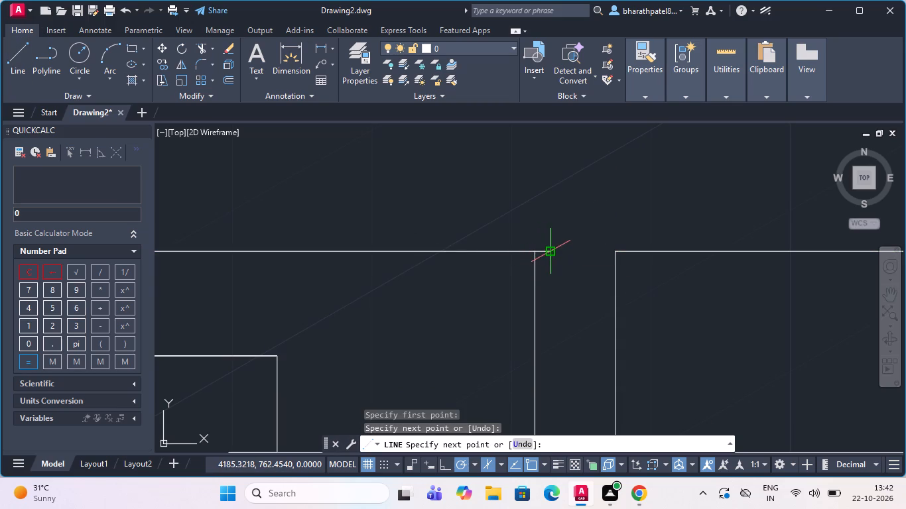
pyautogui.press('Escape')
pyautogui.click(24, 52)
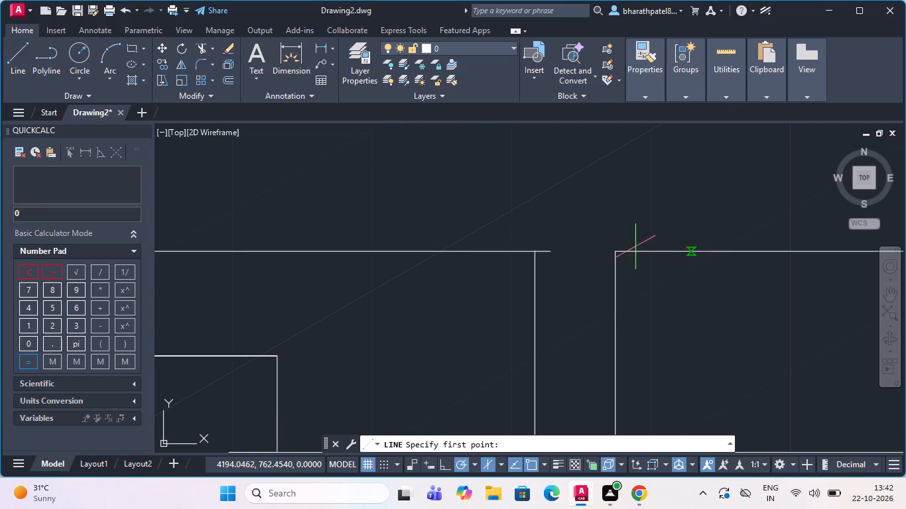
pyautogui.scroll(3, 568, 244)
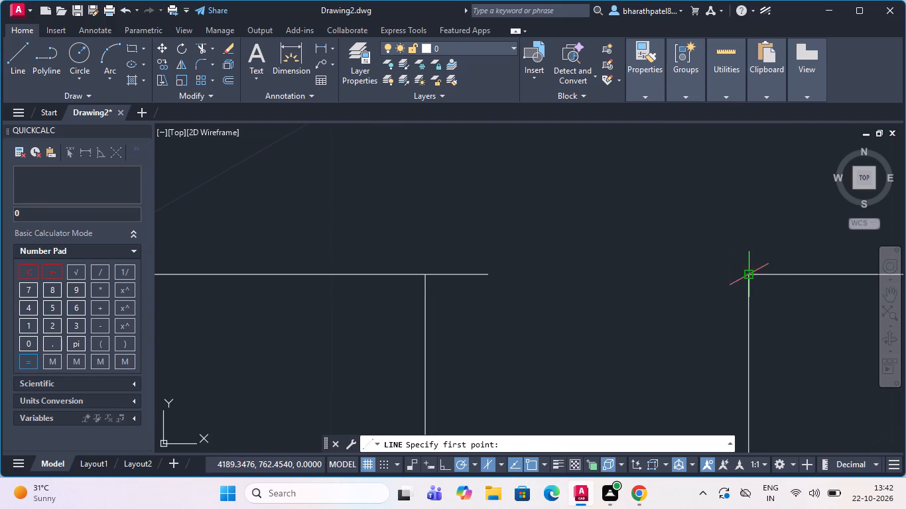
pyautogui.click(745, 276)
pyautogui.click(704, 280)
pyautogui.press('Escape')
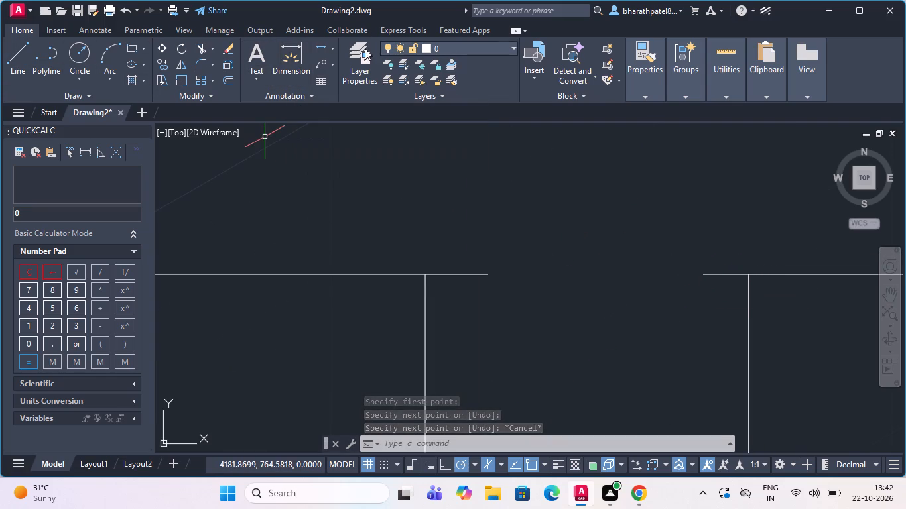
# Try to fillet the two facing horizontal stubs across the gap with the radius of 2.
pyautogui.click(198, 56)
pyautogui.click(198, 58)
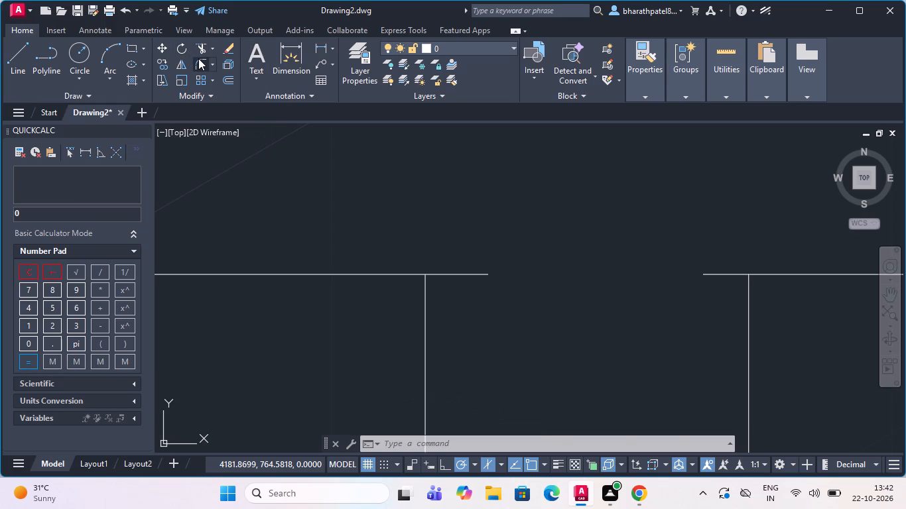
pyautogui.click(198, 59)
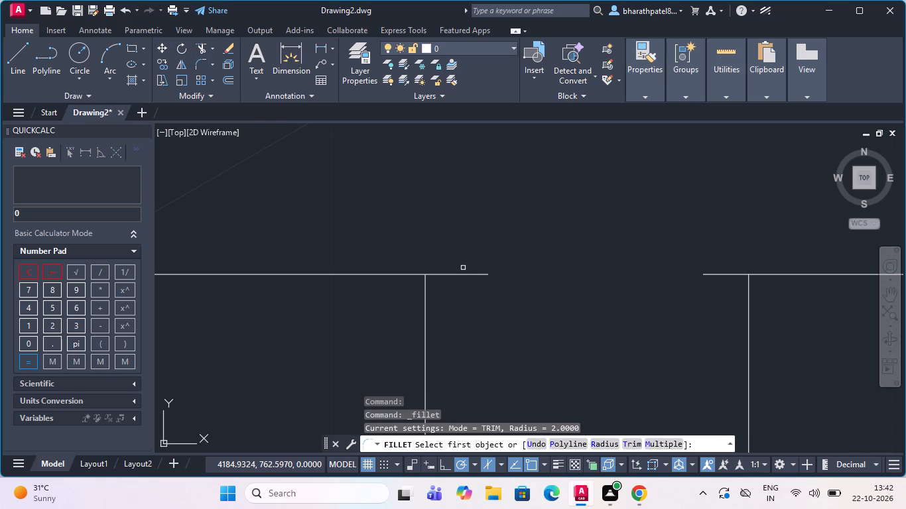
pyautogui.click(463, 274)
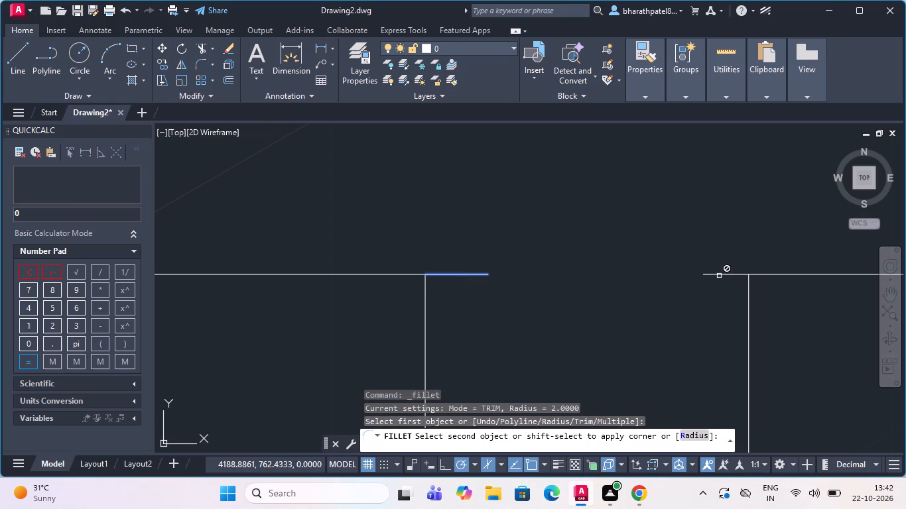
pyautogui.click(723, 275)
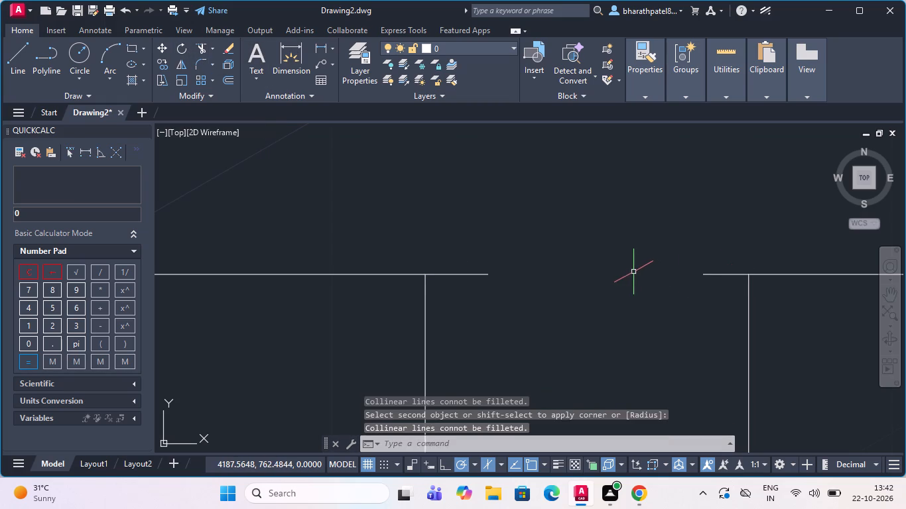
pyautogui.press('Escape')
# Delete the two short horizontal stubs at the top corners of the right strip's gap.
pyautogui.scroll(-4, 482, 249)
pyautogui.scroll(3, 509, 251)
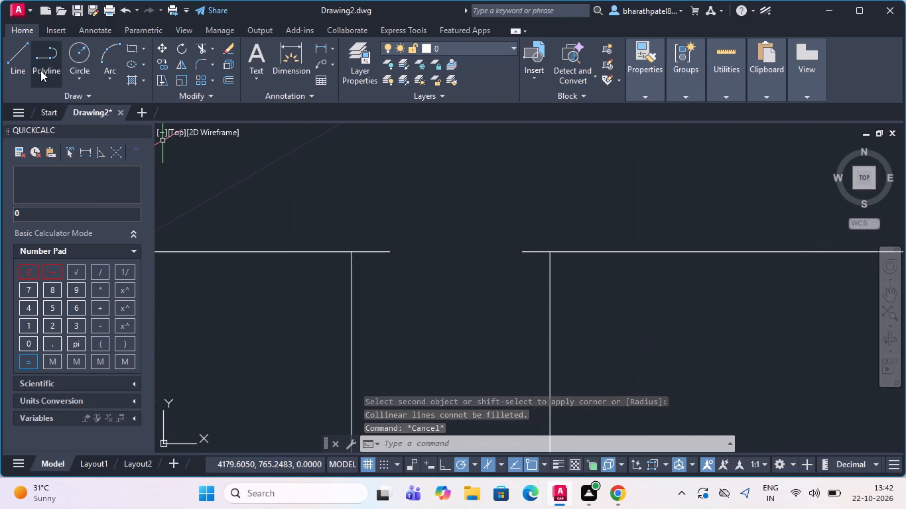
pyautogui.click(372, 253)
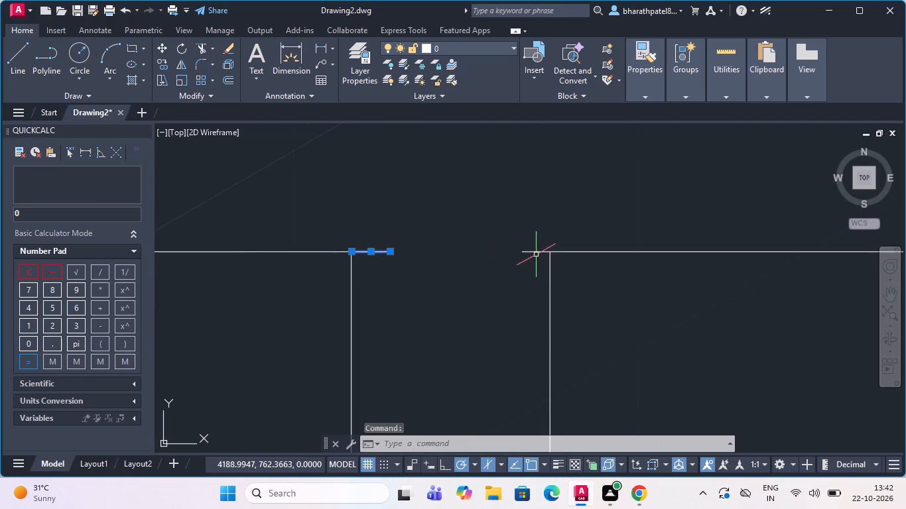
pyautogui.click(535, 250)
pyautogui.press('Delete')
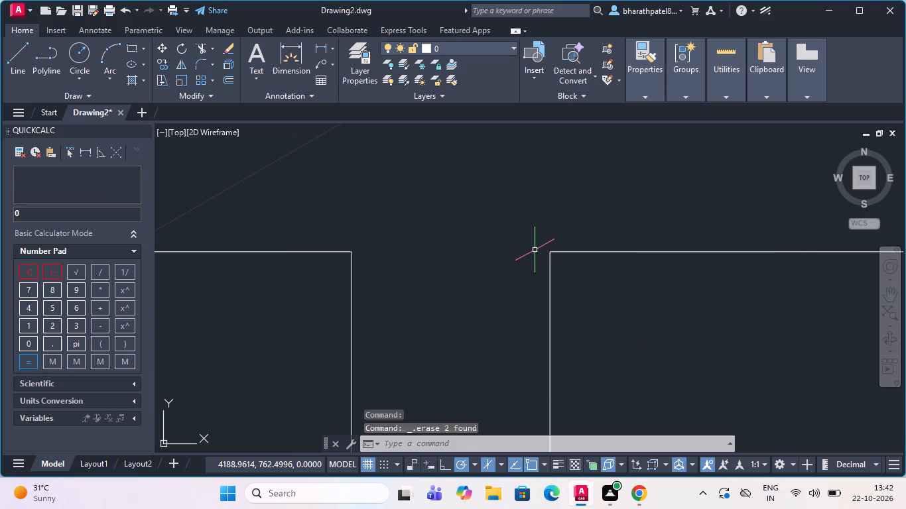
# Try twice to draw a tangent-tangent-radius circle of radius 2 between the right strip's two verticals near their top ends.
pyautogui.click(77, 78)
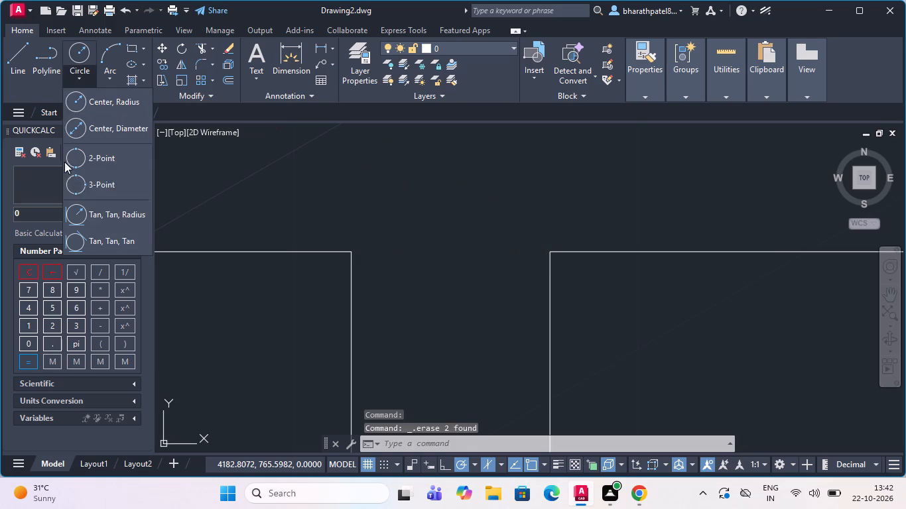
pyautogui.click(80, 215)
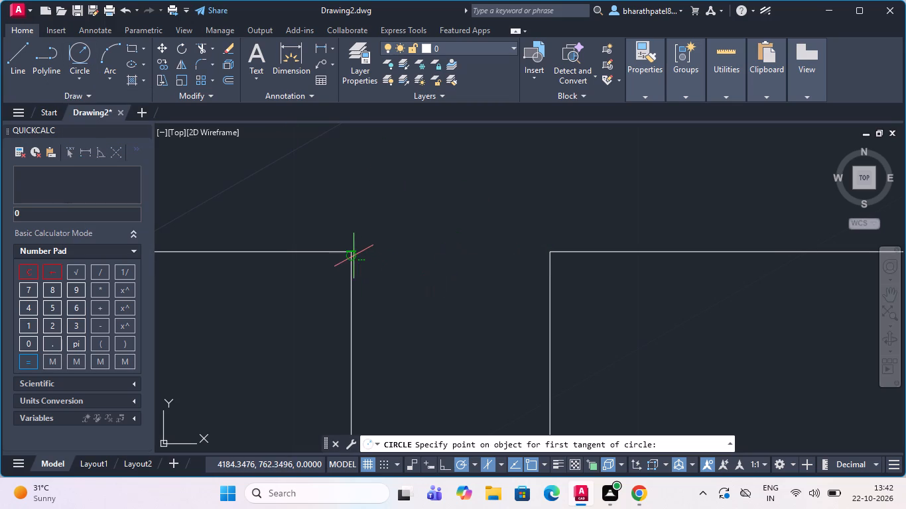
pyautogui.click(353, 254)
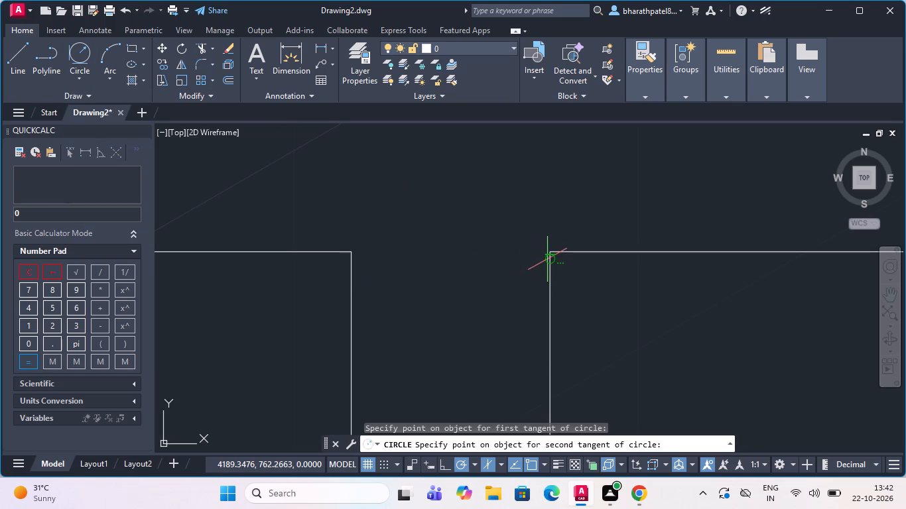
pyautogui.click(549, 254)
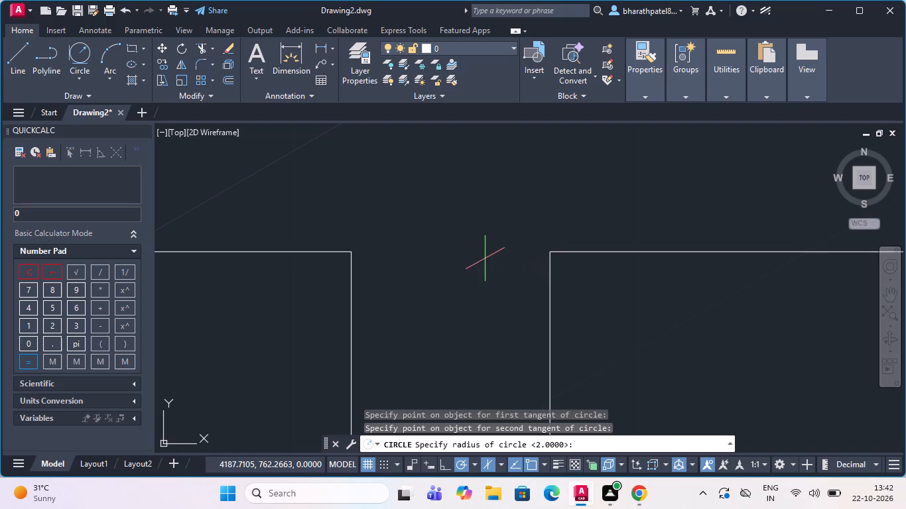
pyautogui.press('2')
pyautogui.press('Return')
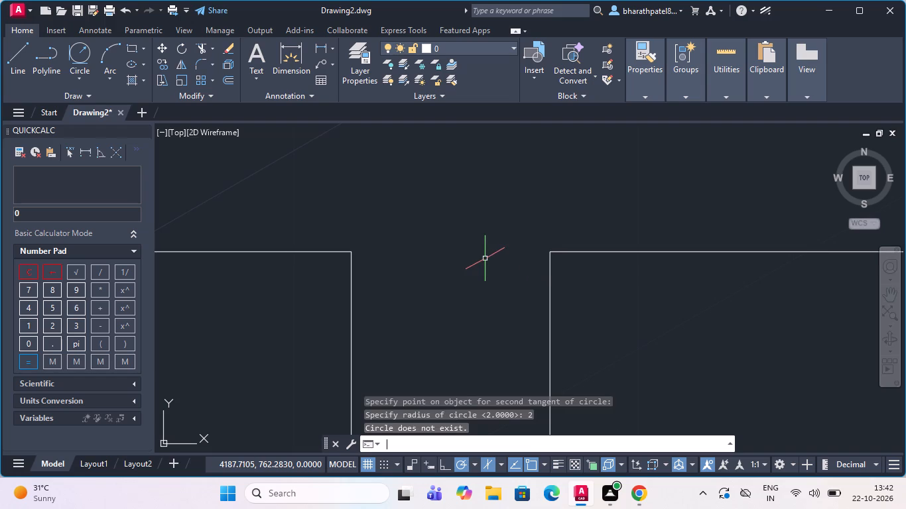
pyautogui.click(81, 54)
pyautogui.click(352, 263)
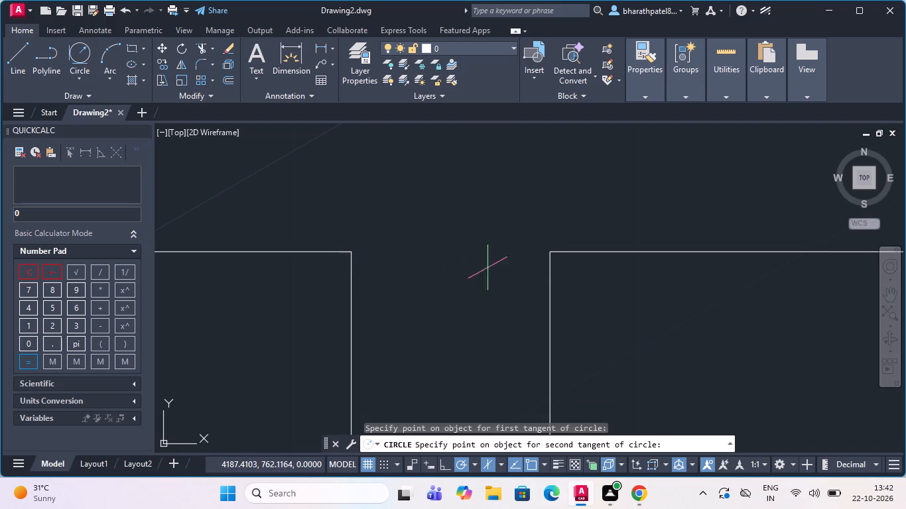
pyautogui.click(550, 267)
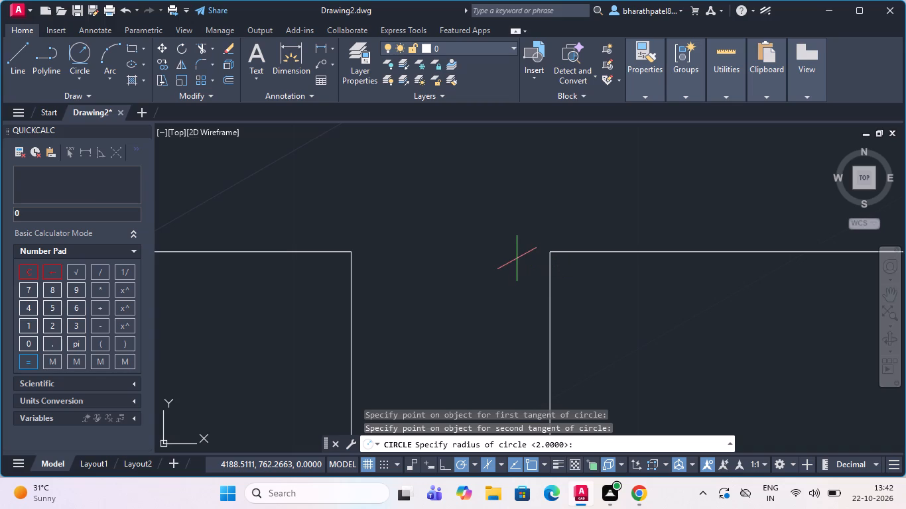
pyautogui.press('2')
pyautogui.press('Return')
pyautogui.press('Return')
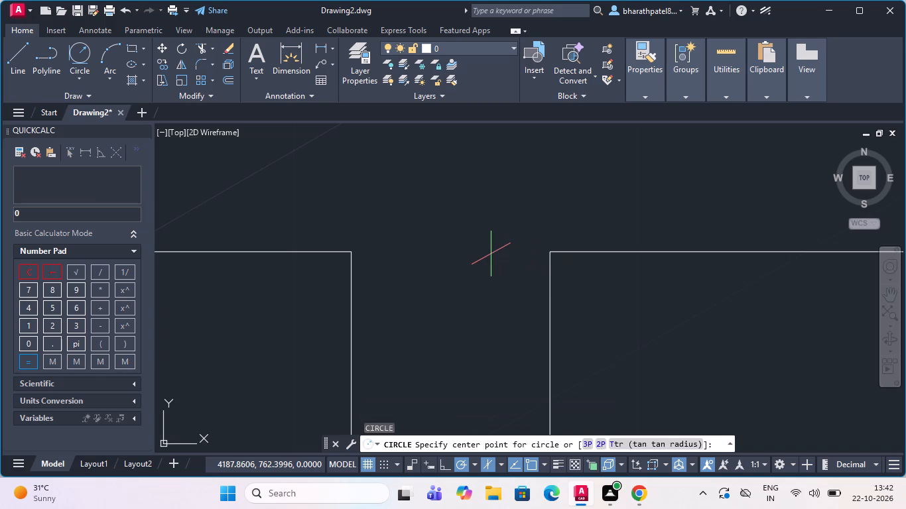
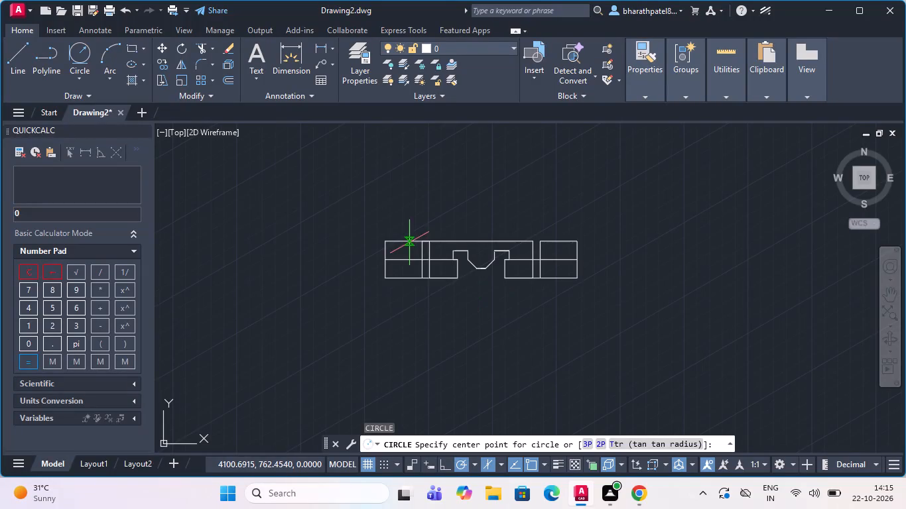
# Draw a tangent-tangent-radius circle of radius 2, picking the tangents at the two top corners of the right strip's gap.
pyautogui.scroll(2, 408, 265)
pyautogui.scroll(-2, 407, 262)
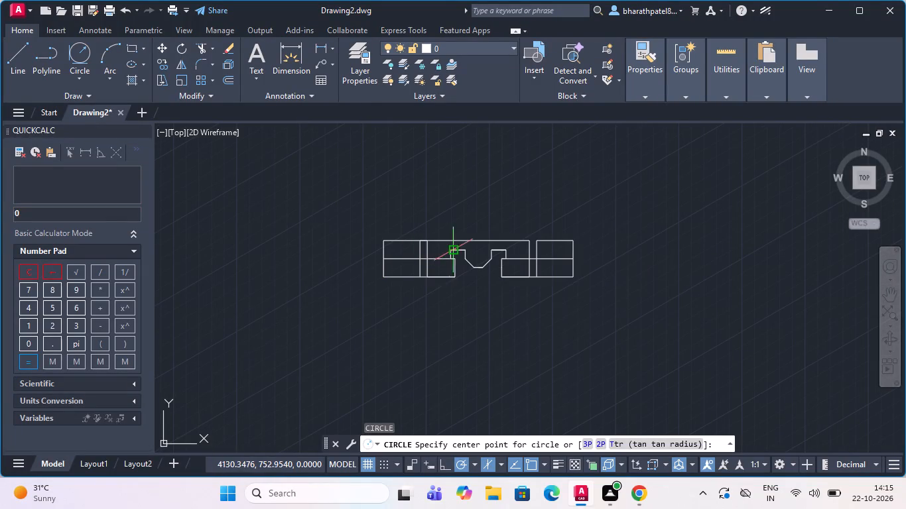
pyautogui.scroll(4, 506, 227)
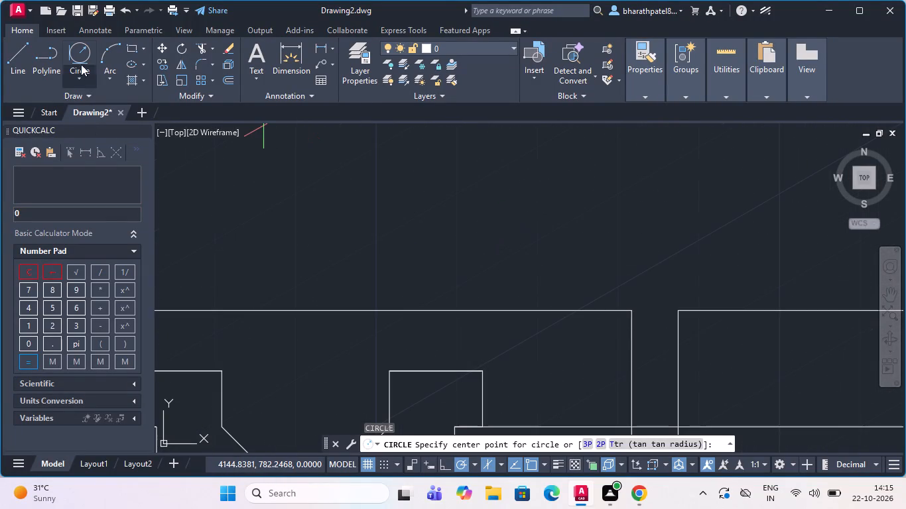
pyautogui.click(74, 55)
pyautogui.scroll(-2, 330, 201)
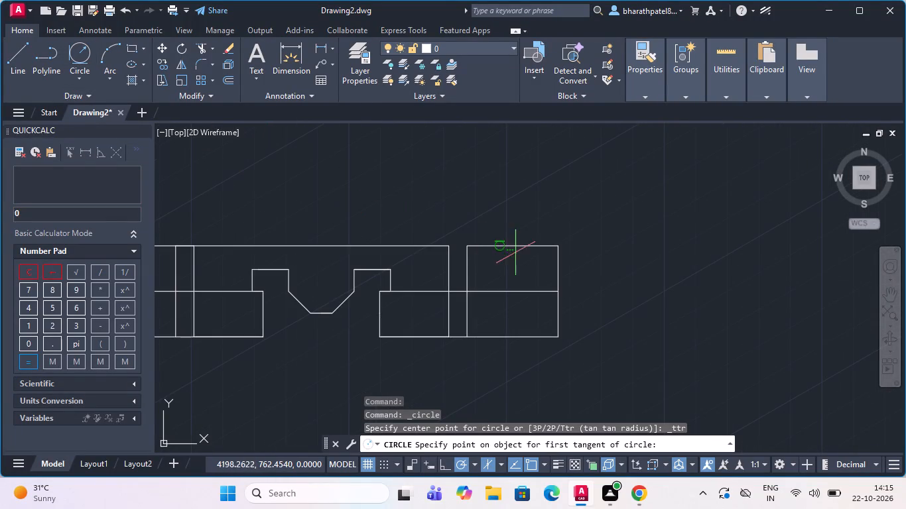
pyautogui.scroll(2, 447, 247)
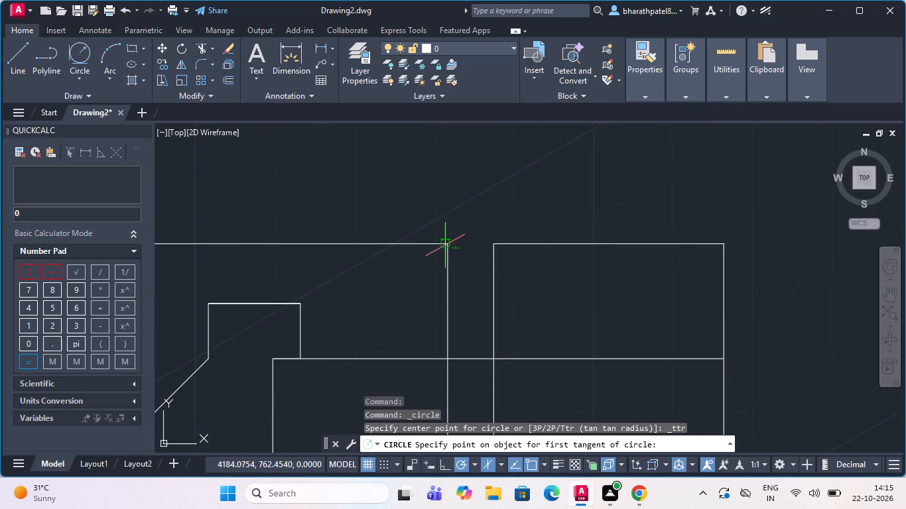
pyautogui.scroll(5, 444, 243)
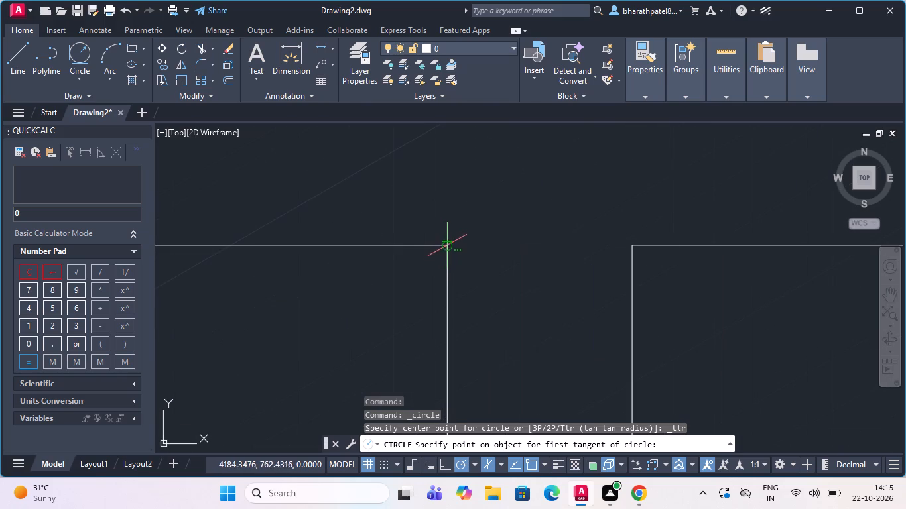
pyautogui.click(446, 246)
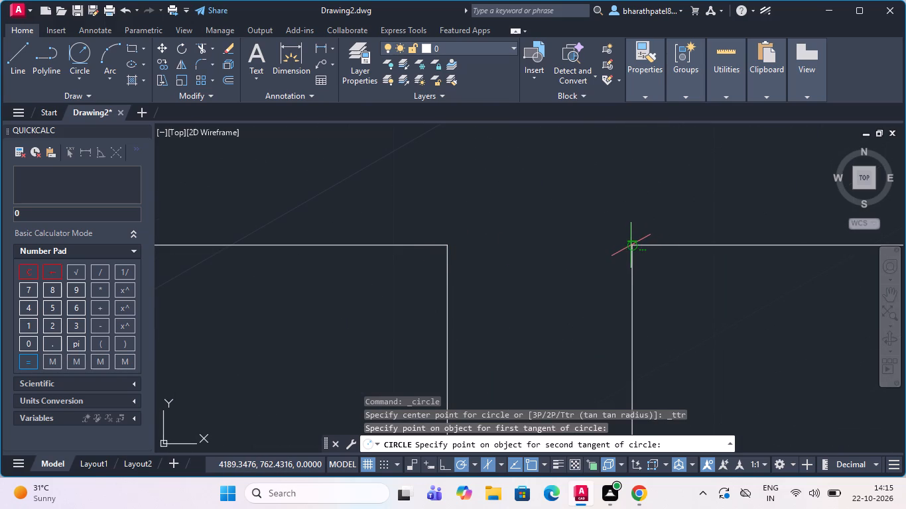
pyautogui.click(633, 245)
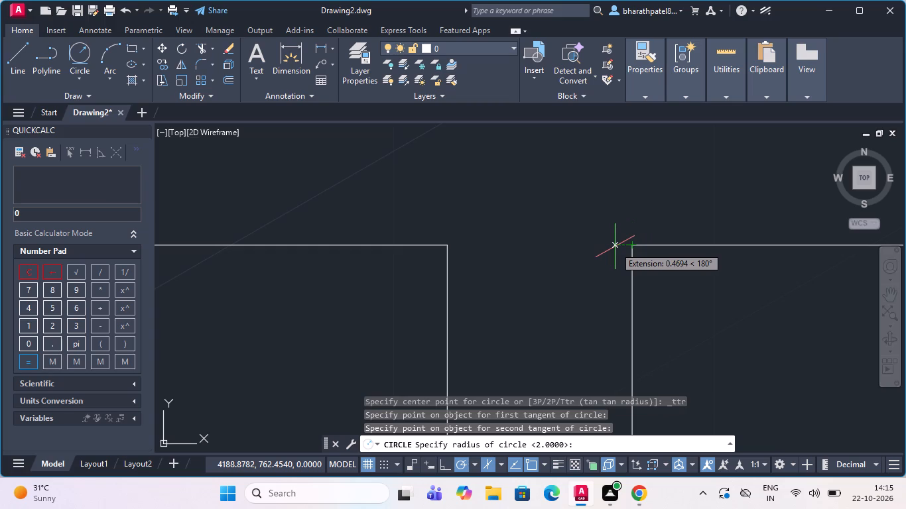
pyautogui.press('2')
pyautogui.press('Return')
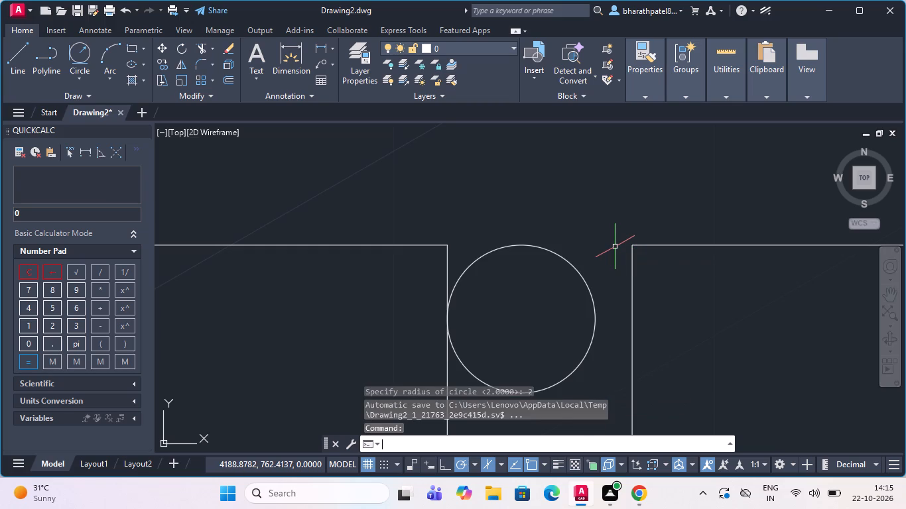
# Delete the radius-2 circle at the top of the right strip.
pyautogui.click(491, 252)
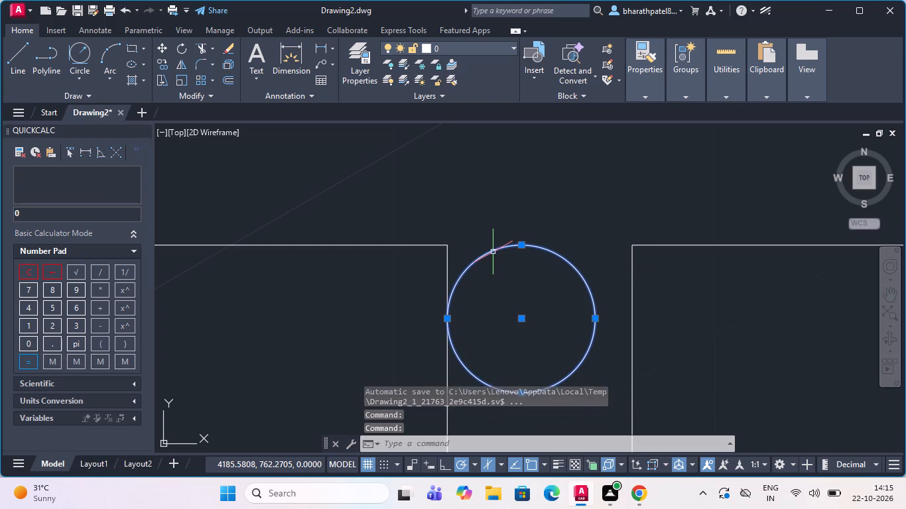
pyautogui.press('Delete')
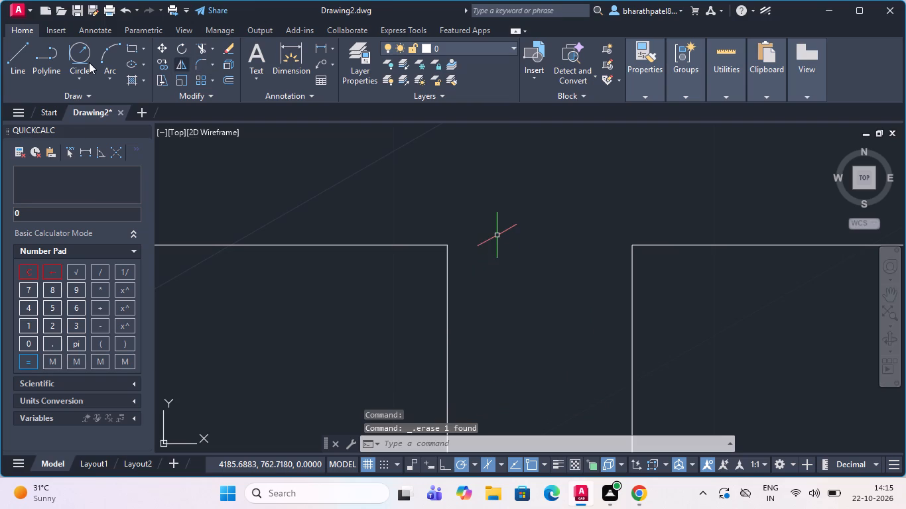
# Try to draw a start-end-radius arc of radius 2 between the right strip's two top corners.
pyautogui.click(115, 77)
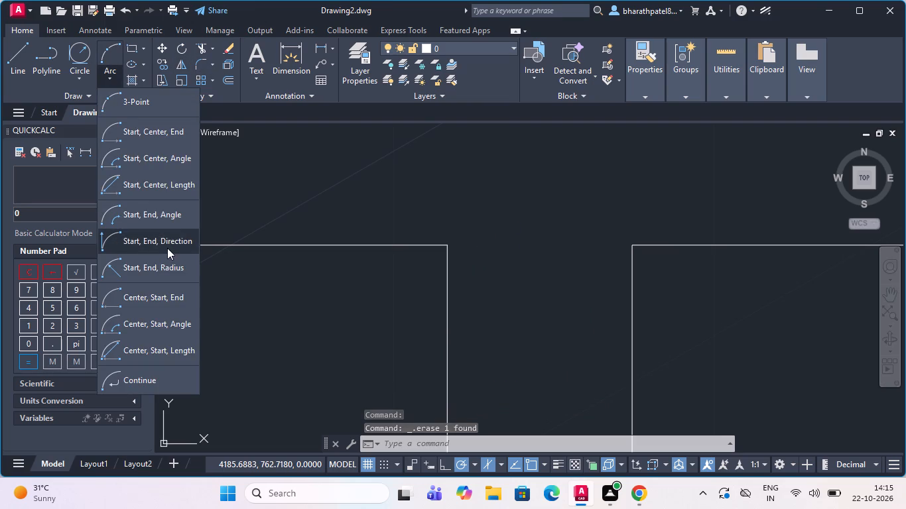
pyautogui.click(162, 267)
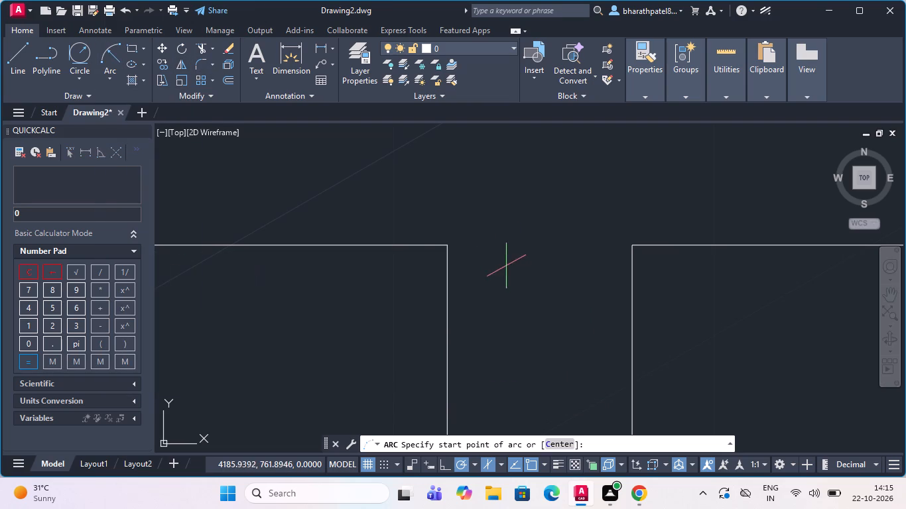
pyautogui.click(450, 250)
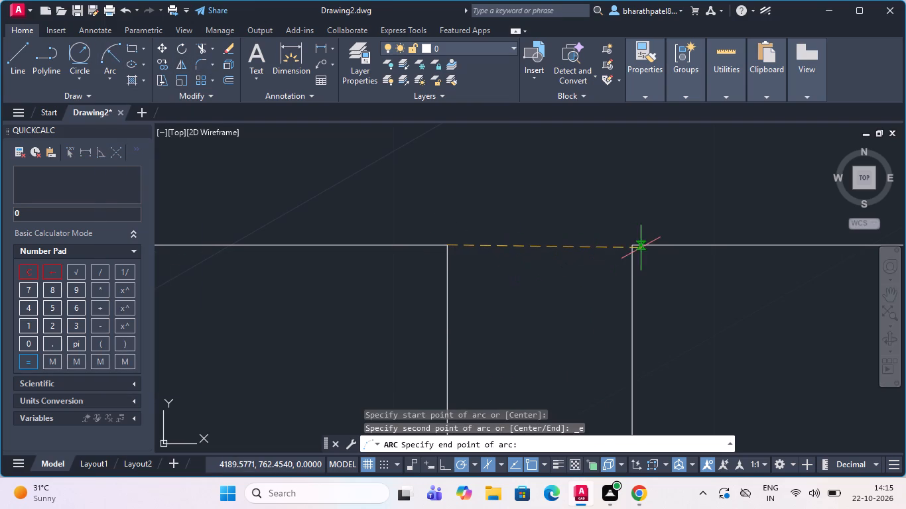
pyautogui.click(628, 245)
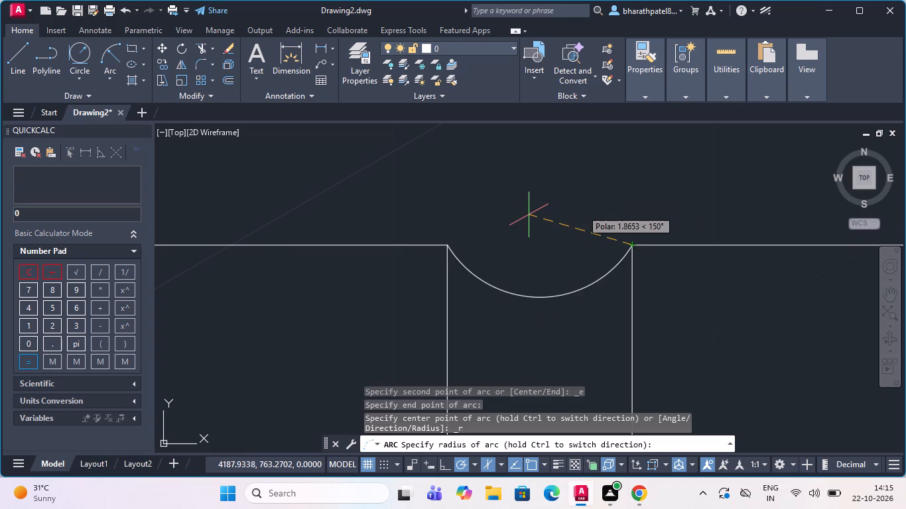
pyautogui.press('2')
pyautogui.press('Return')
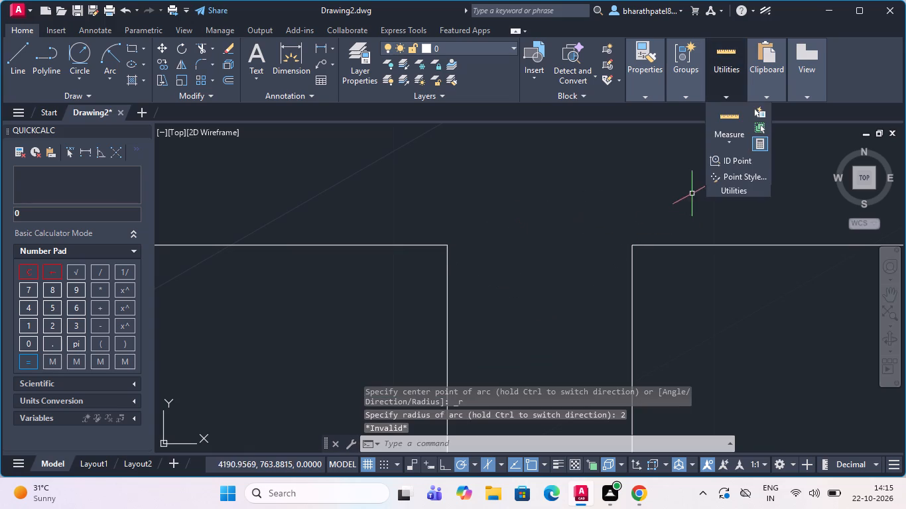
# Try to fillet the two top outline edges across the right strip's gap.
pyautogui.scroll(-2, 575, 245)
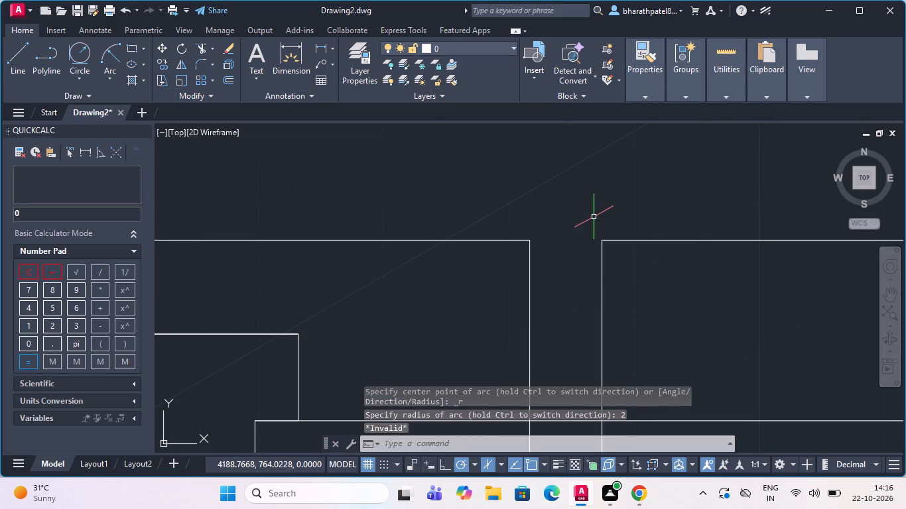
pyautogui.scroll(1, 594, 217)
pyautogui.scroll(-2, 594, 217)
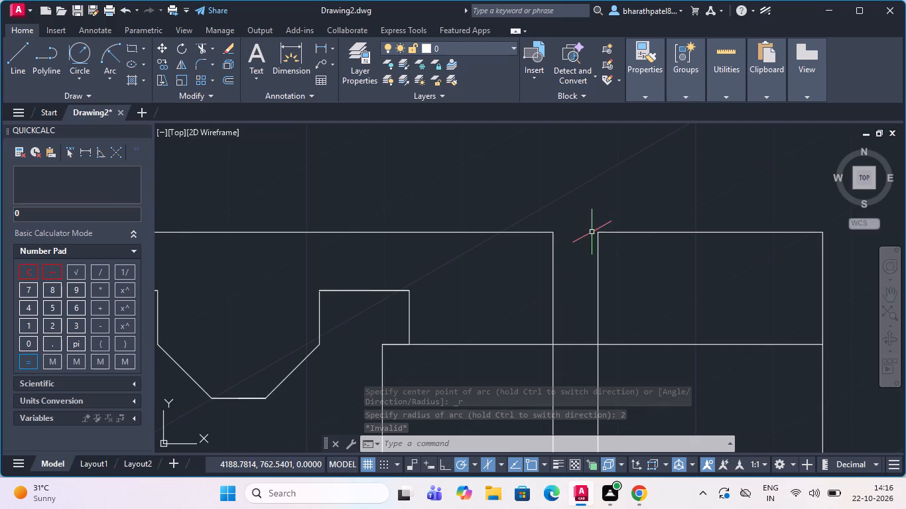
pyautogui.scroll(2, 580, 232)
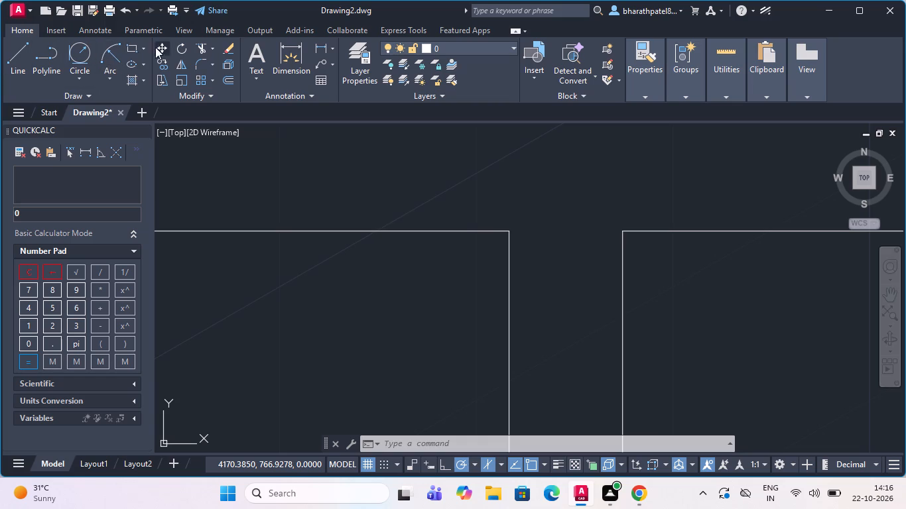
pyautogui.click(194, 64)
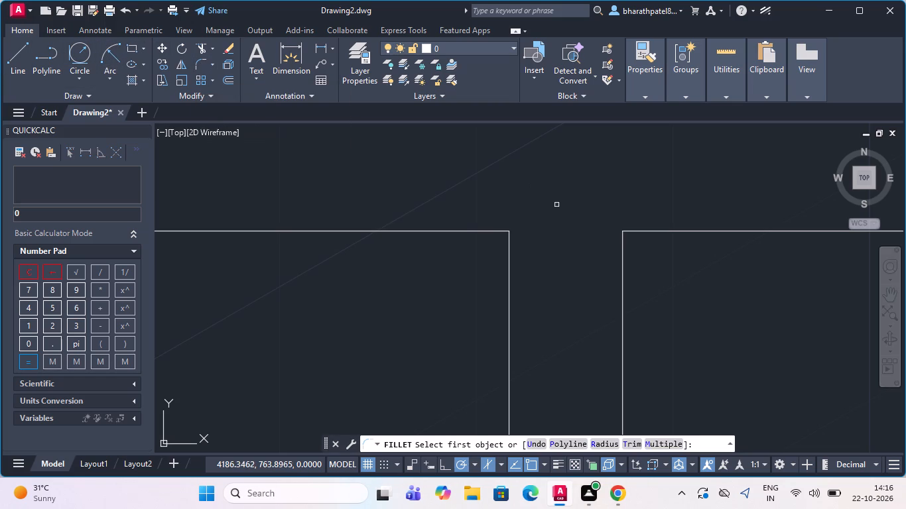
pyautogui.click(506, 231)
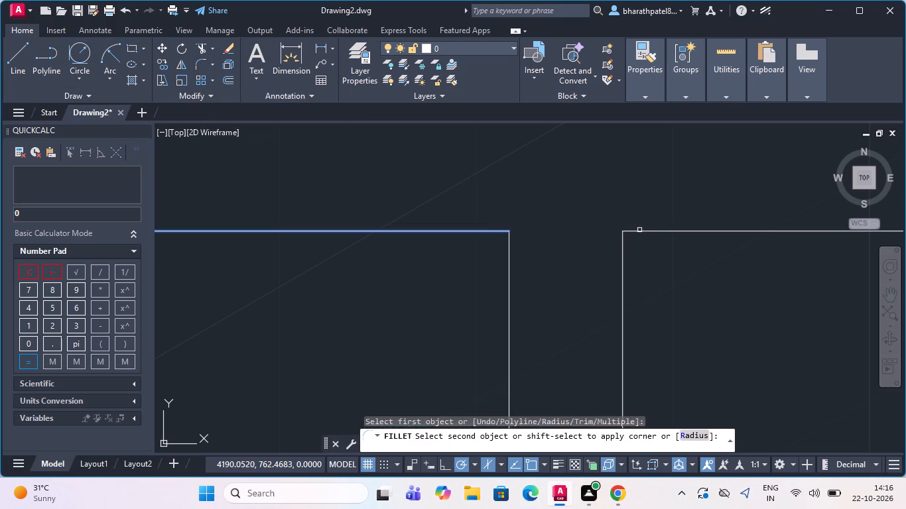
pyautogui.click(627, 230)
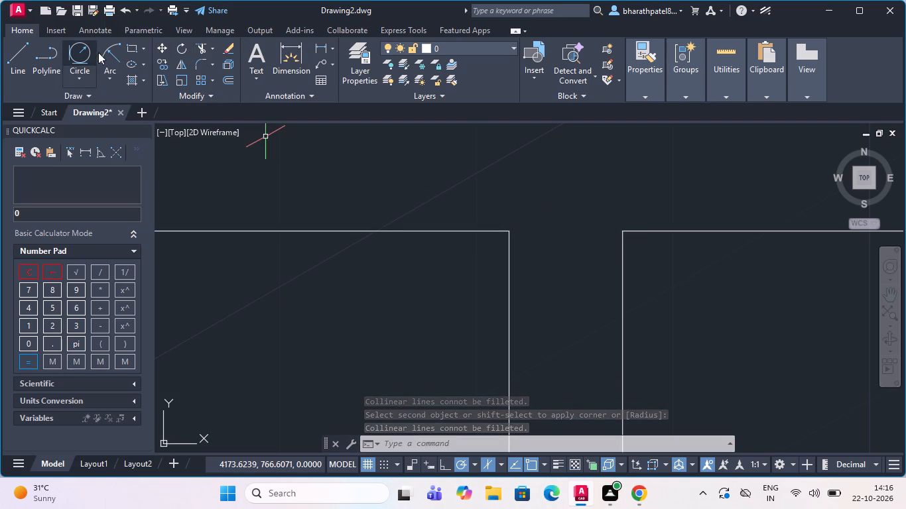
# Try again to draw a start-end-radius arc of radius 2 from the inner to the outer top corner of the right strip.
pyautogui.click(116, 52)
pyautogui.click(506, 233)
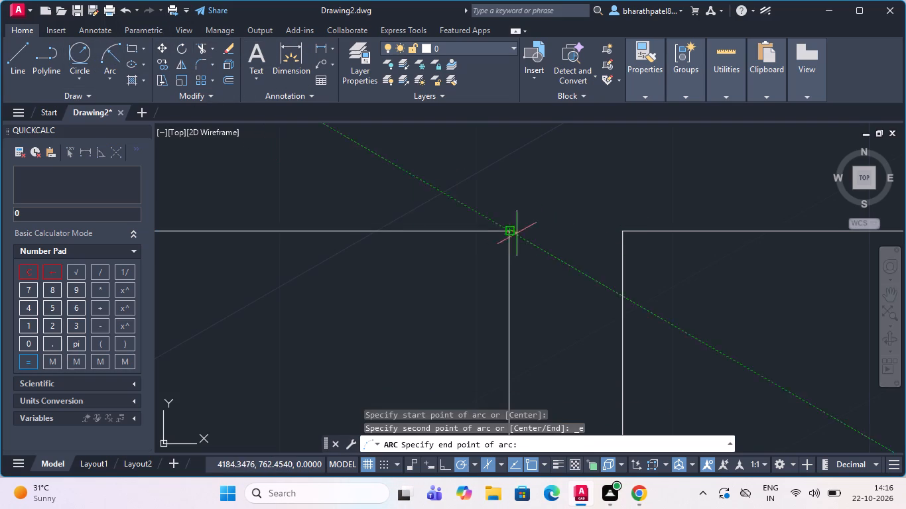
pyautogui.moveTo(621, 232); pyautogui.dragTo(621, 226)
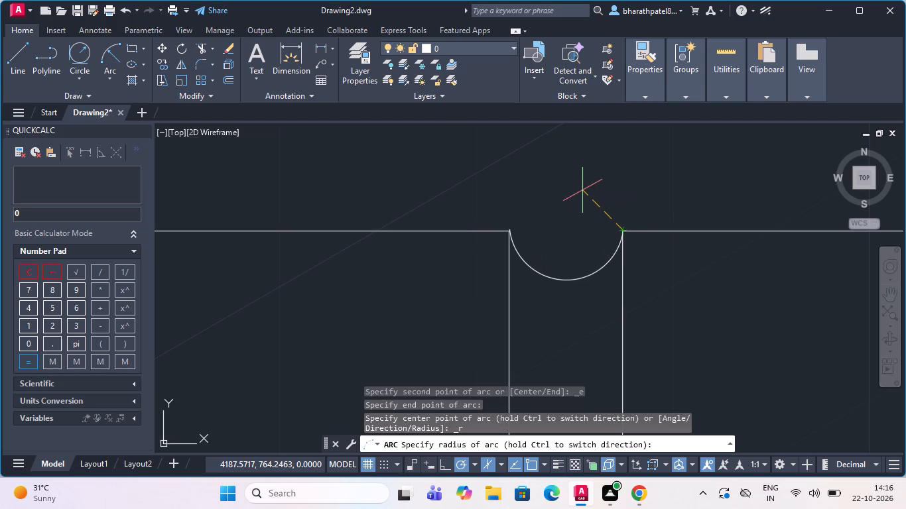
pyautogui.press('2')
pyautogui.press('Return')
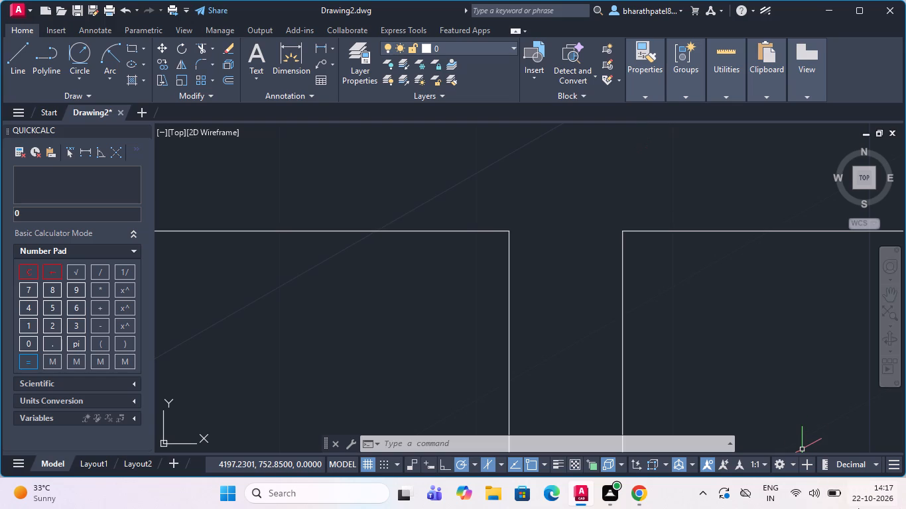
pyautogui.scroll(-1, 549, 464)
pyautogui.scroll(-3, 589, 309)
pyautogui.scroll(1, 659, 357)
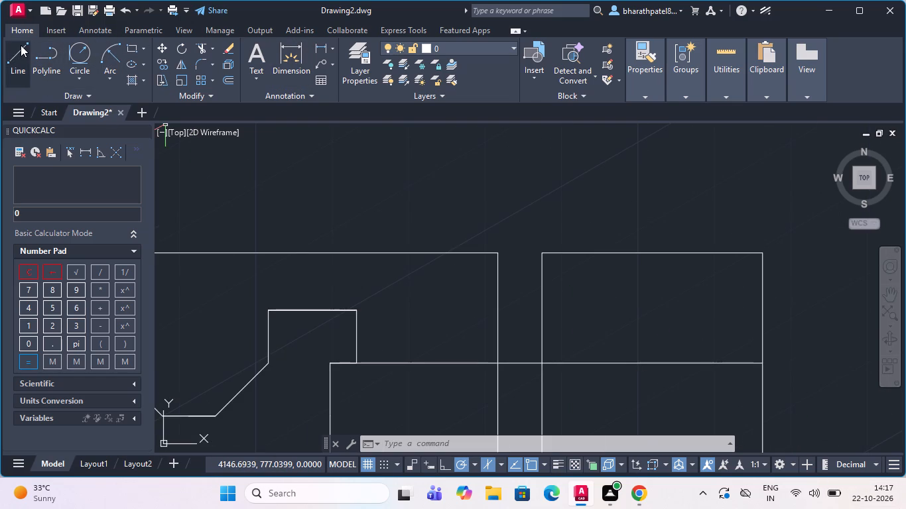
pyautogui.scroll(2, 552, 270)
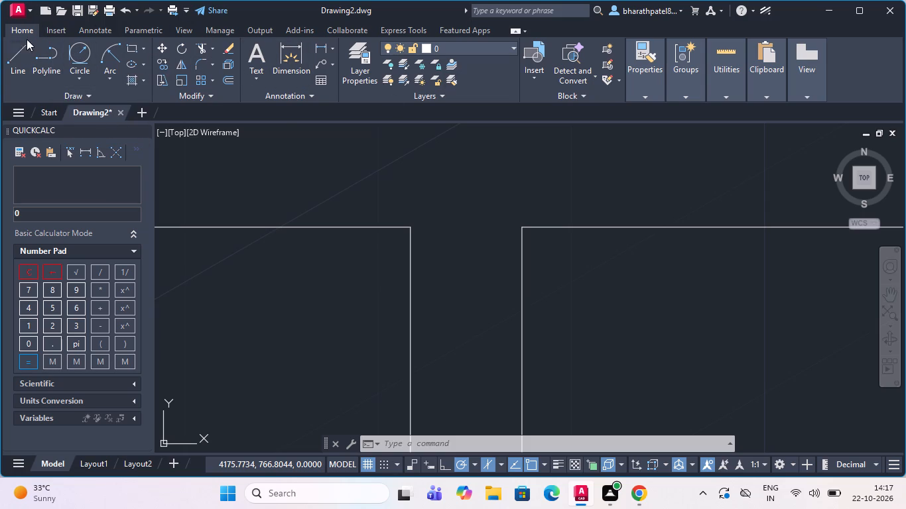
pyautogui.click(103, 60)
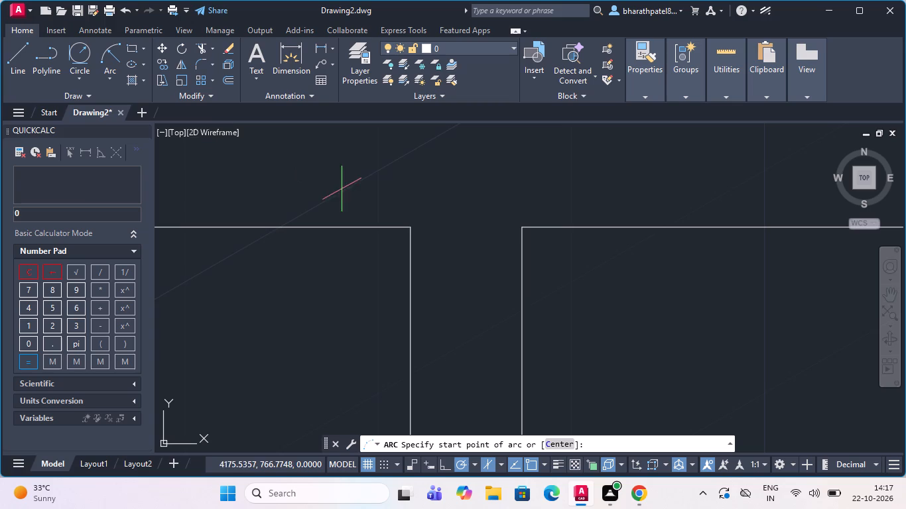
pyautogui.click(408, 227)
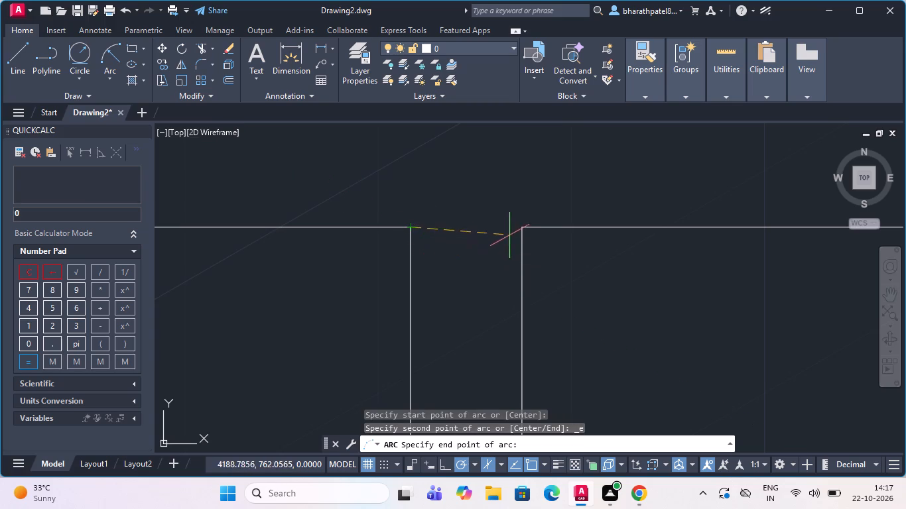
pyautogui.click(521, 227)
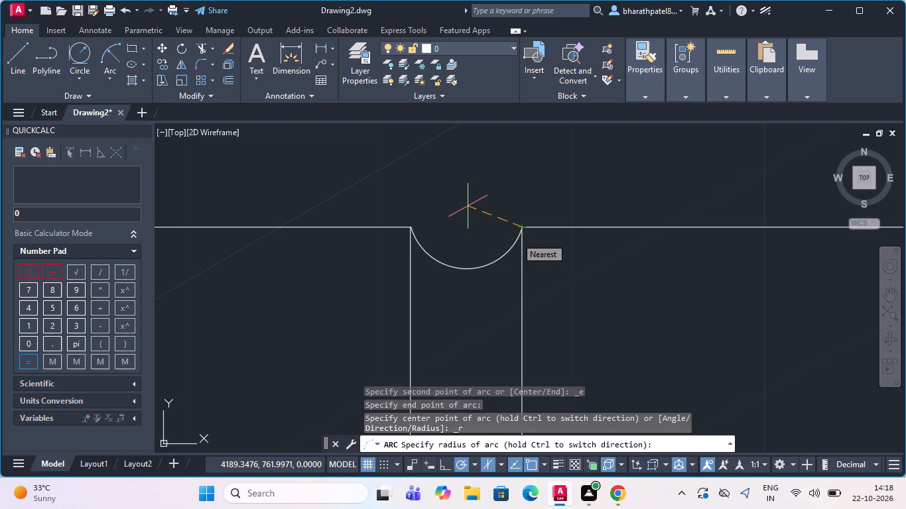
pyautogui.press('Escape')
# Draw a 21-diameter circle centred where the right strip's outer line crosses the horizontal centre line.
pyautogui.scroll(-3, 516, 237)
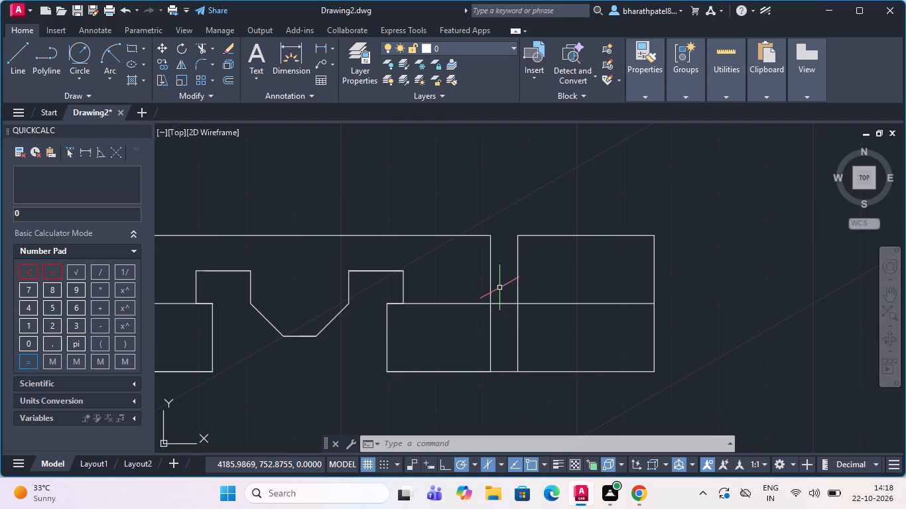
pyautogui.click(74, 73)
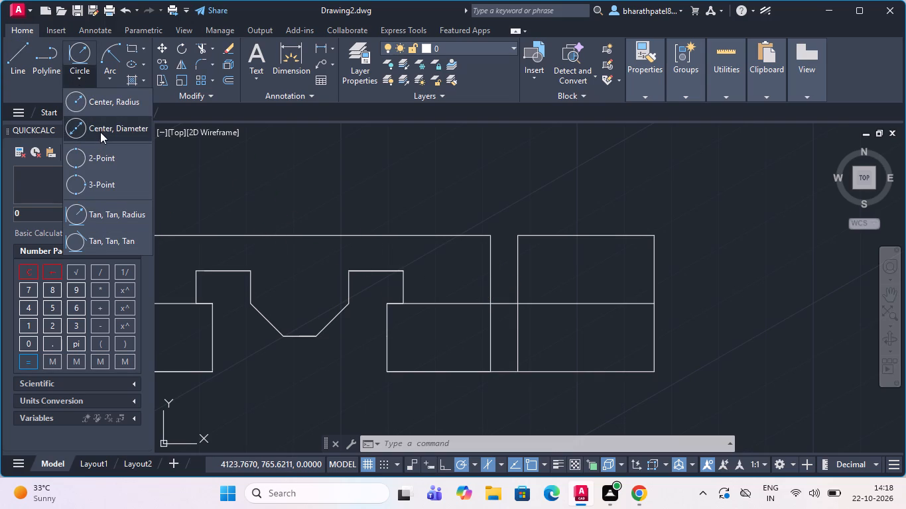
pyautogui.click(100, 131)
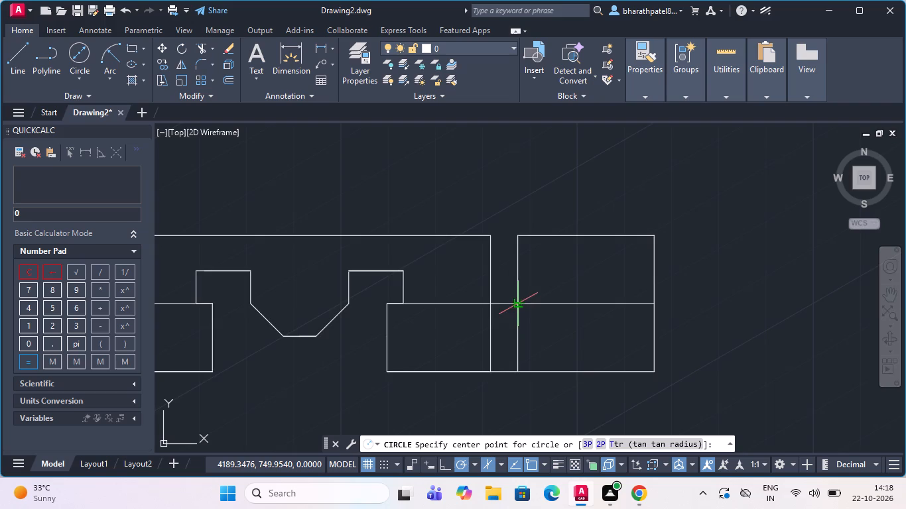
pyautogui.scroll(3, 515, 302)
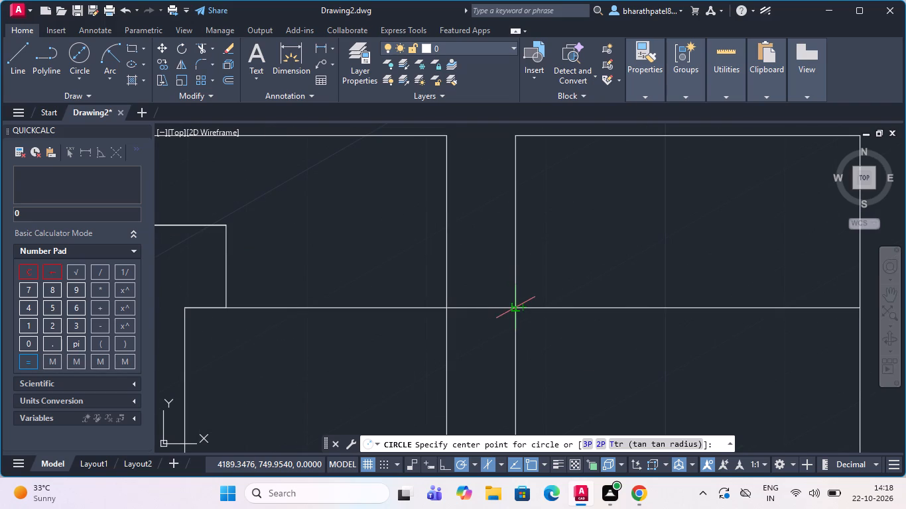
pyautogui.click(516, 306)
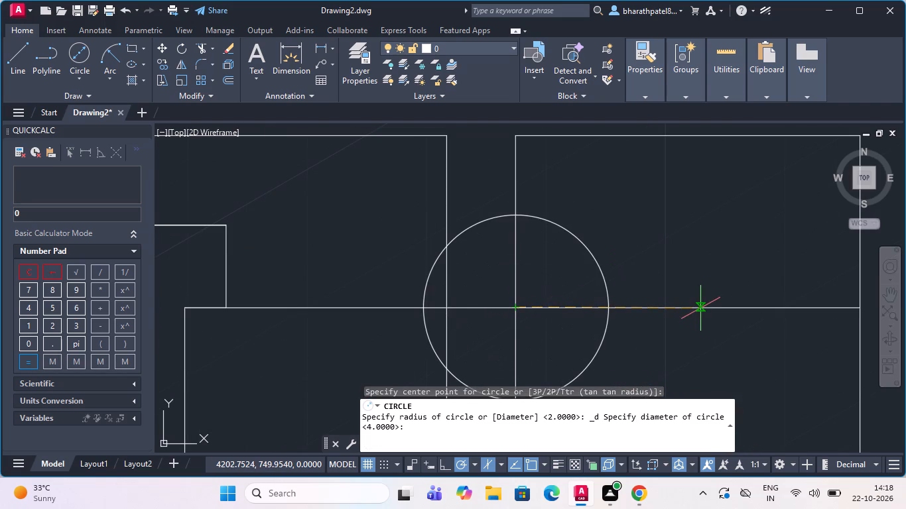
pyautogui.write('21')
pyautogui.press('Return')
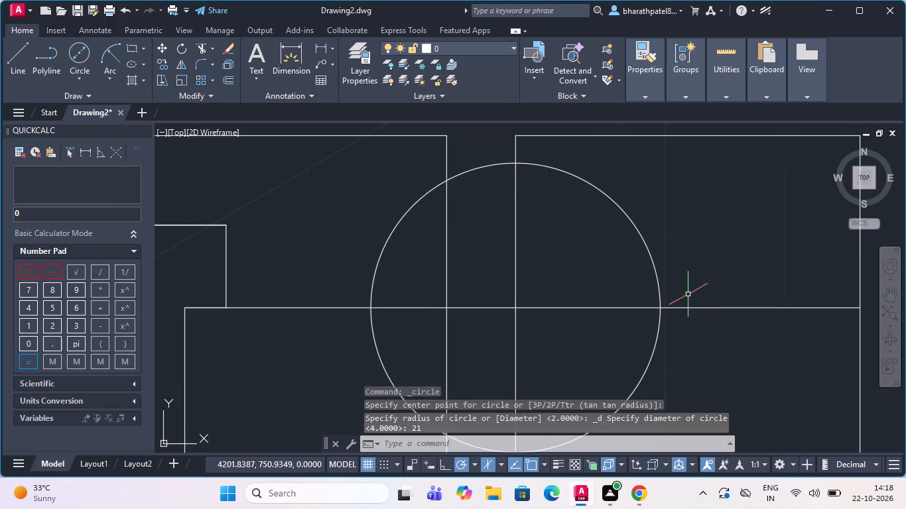
# Draw a 25-diameter circle centred where the right strip's outer line crosses the horizontal centre line.
pyautogui.scroll(-1, 686, 292)
pyautogui.scroll(-1, 617, 257)
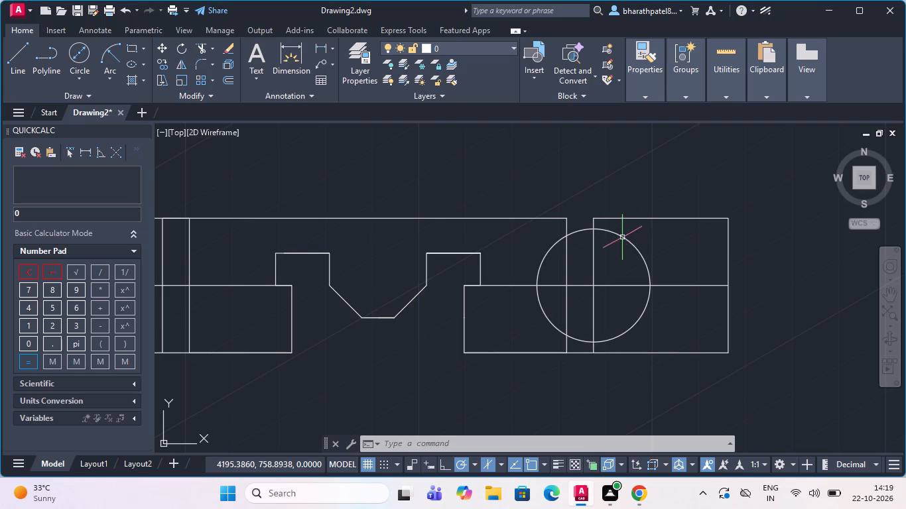
pyautogui.click(85, 49)
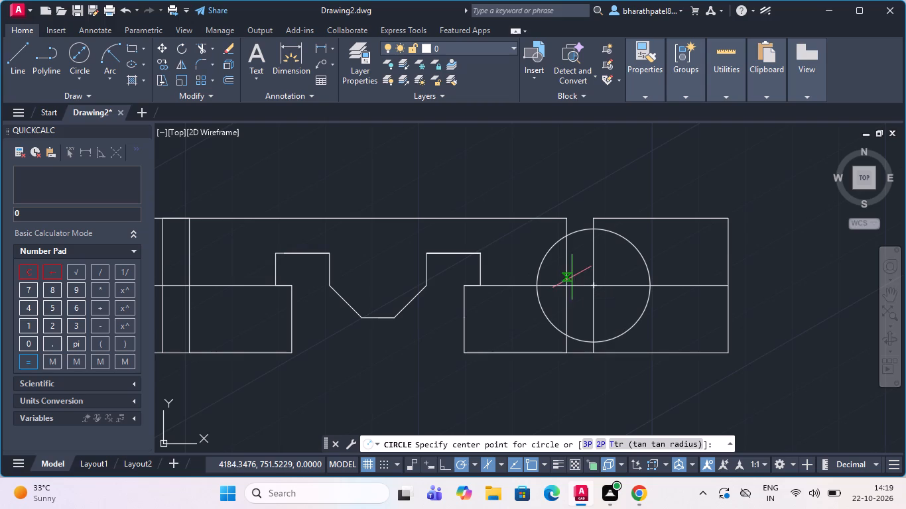
pyautogui.scroll(2, 594, 288)
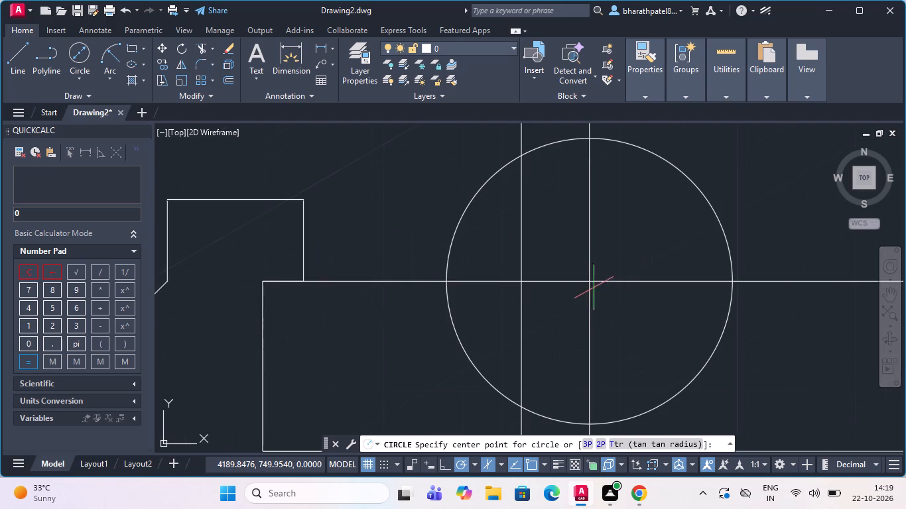
pyautogui.click(592, 278)
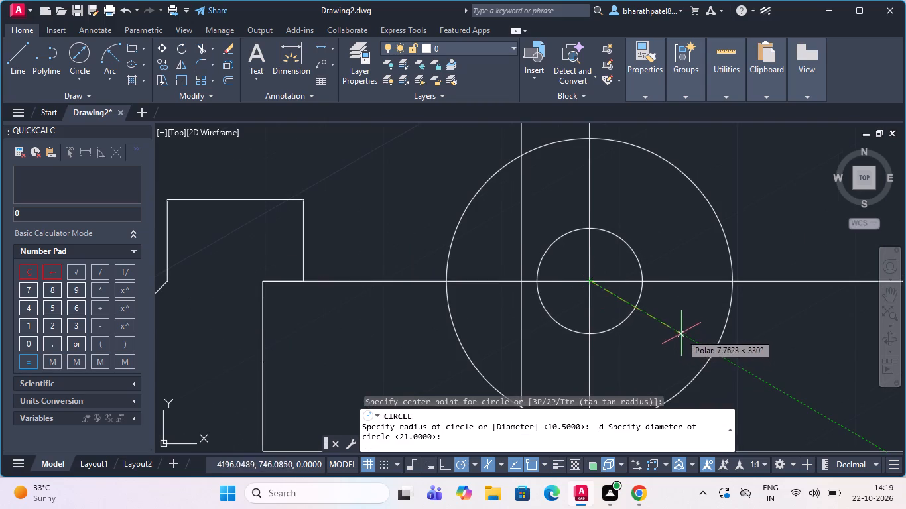
pyautogui.press('2')
pyautogui.press('5')
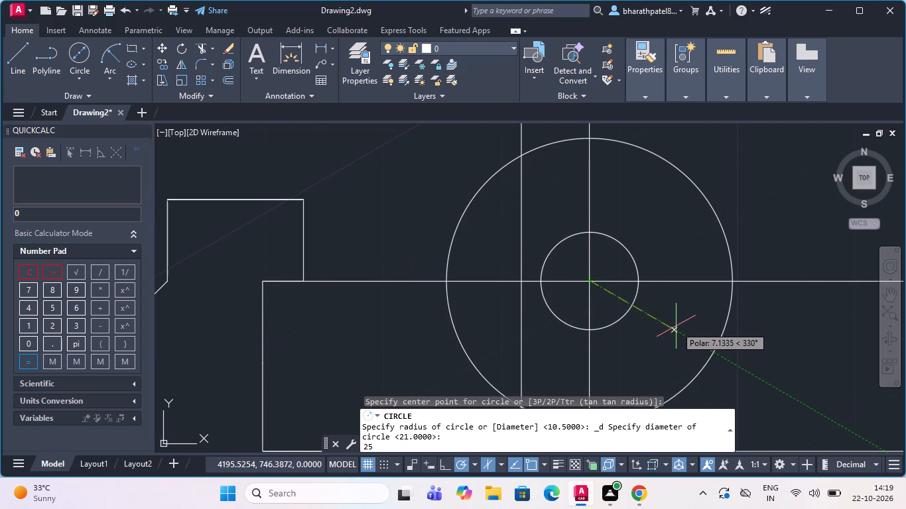
pyautogui.press('Return')
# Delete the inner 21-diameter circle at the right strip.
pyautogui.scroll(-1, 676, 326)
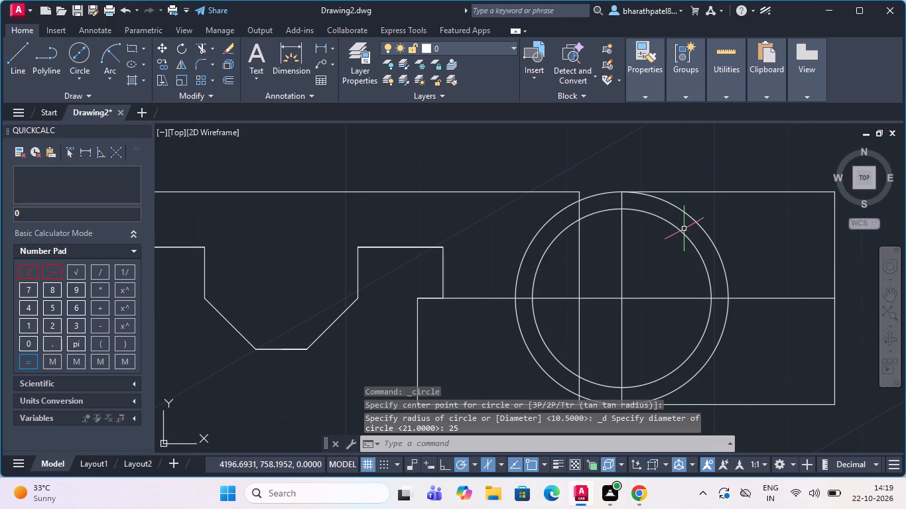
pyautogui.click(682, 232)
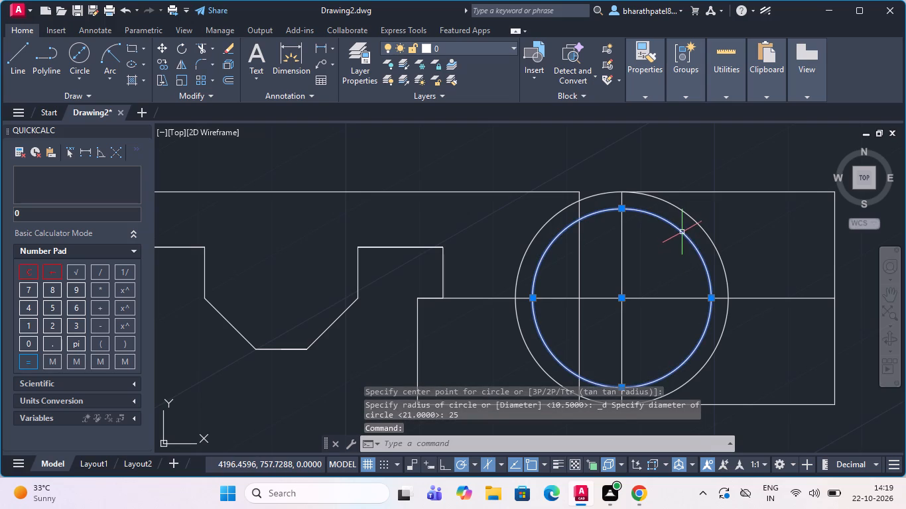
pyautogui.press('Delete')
# Draw another 25-diameter circle on the same centre at the right strip's outer line.
pyautogui.click(70, 60)
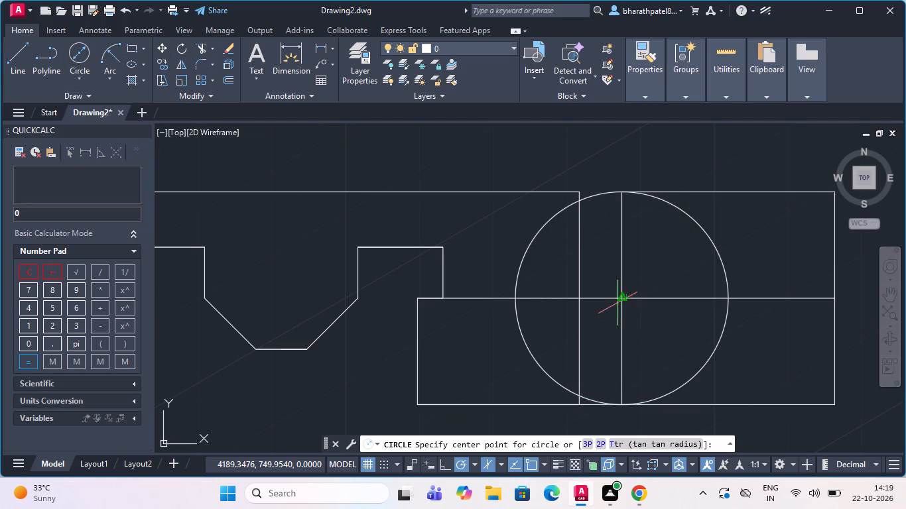
pyautogui.scroll(3, 617, 303)
pyautogui.click(621, 286)
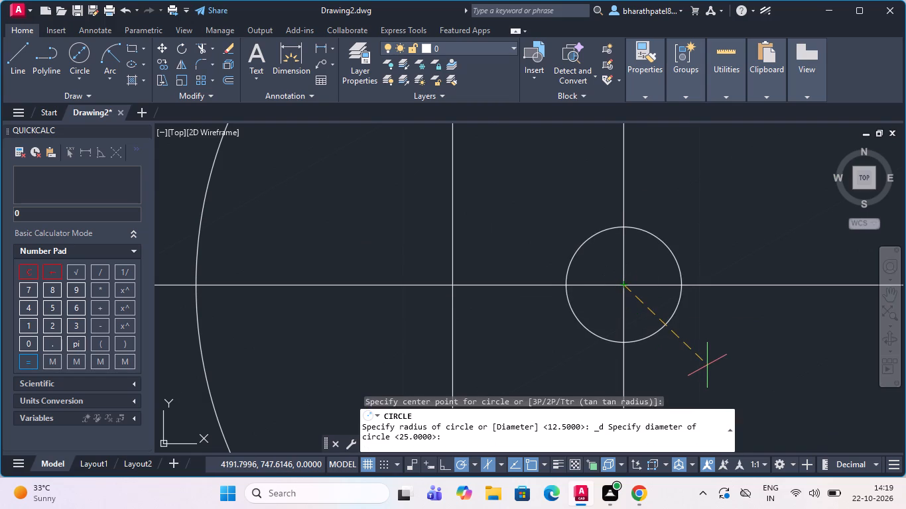
pyautogui.write('25')
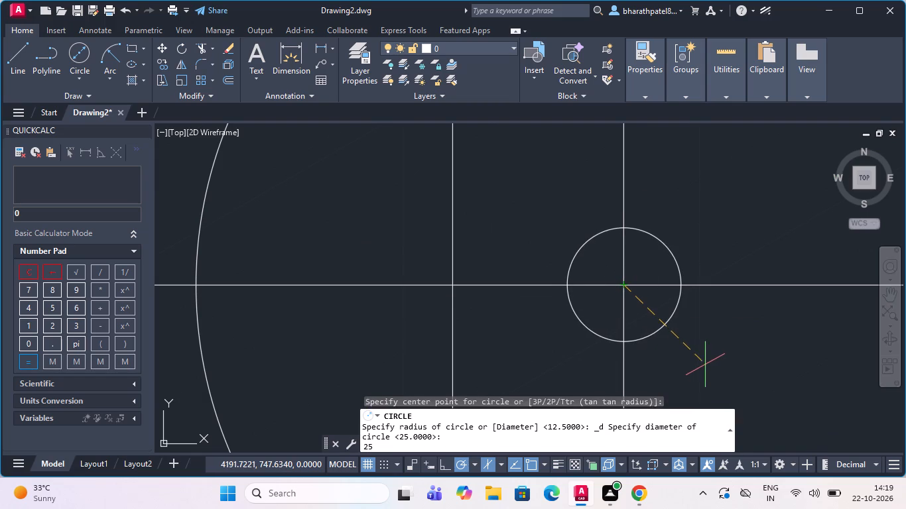
pyautogui.press('Return')
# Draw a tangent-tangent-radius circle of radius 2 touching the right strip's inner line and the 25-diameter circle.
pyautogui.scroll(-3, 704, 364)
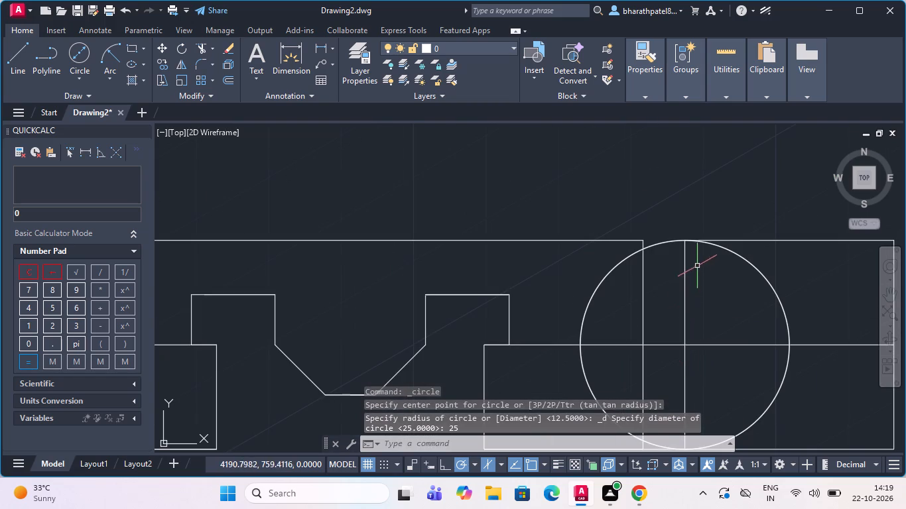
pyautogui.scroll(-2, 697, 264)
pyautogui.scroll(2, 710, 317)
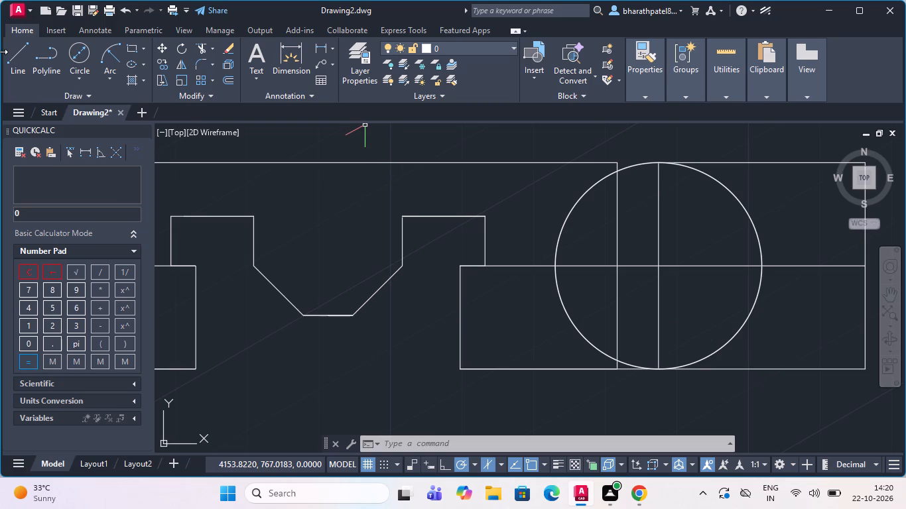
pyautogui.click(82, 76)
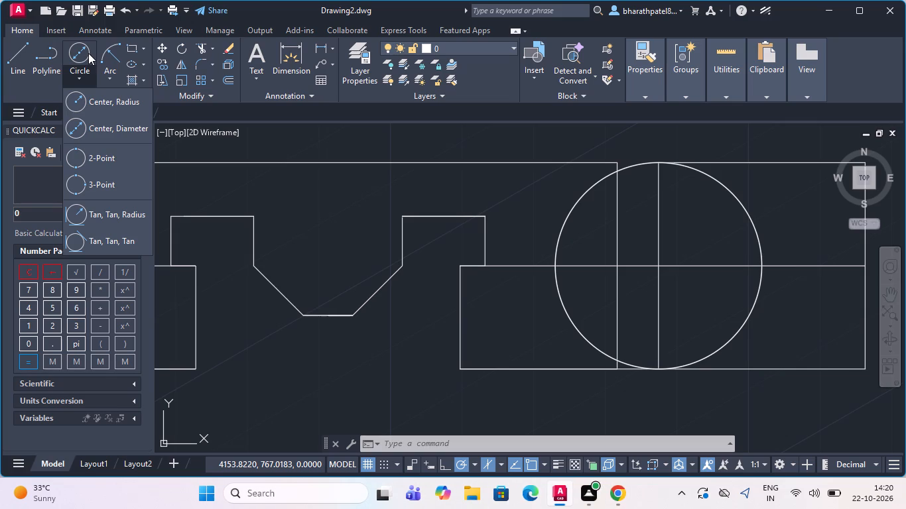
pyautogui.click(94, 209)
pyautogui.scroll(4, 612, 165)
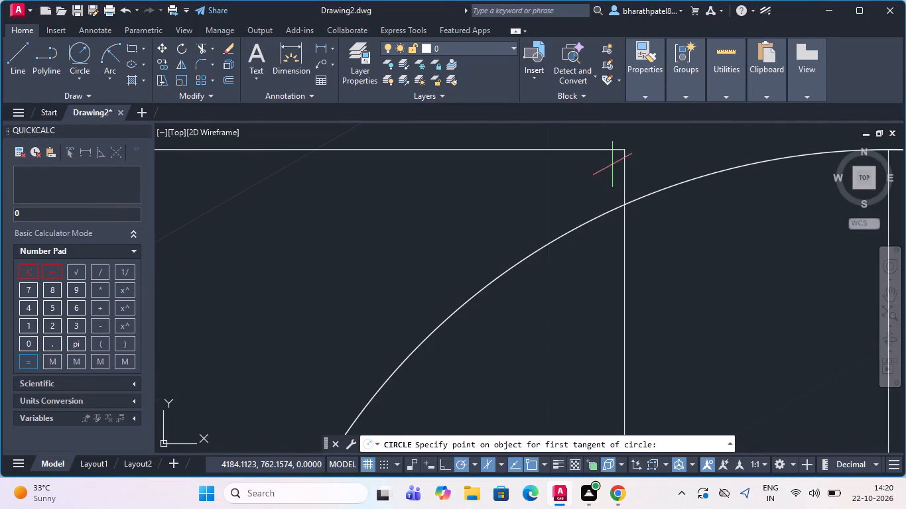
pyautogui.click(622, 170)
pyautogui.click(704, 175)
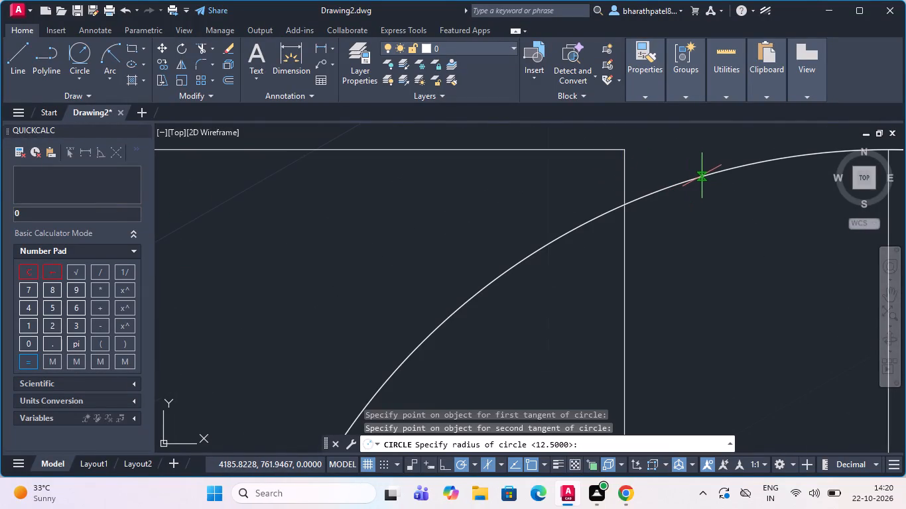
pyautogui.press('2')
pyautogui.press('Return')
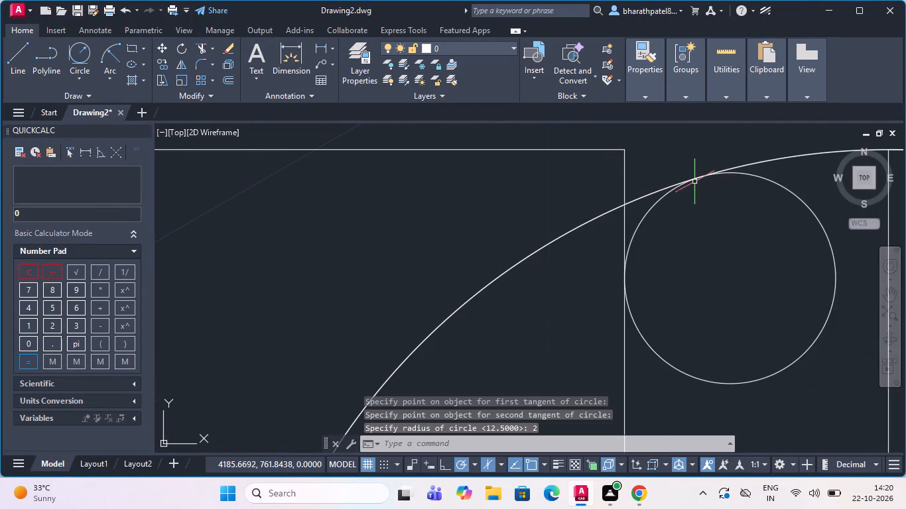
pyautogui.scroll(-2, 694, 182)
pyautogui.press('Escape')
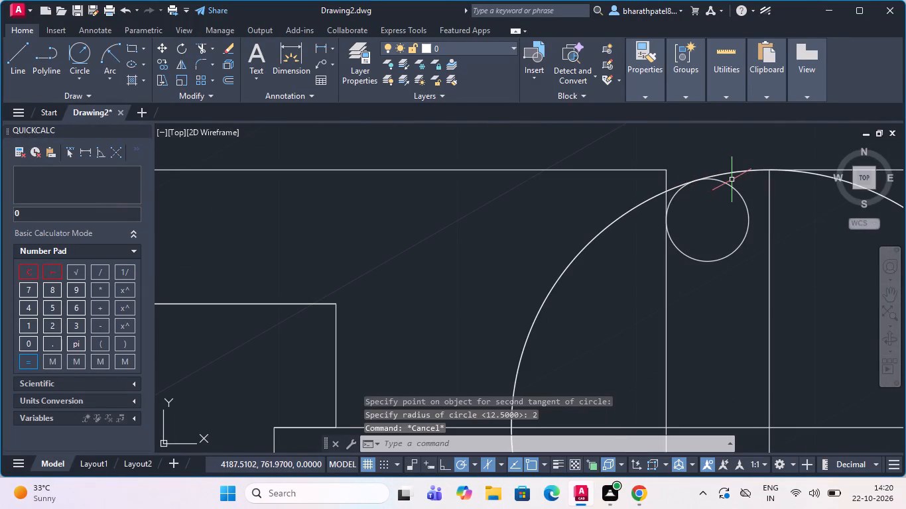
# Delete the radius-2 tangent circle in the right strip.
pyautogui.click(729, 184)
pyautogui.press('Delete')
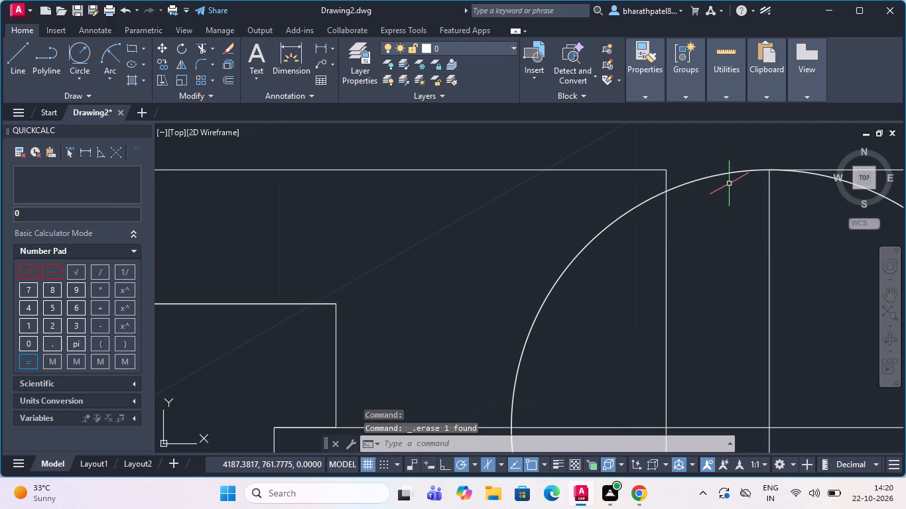
# Copy the 25-diameter circle from its centre to the right strip's inner line and both left strip lines, on the horizontal centre line.
pyautogui.scroll(-3, 602, 242)
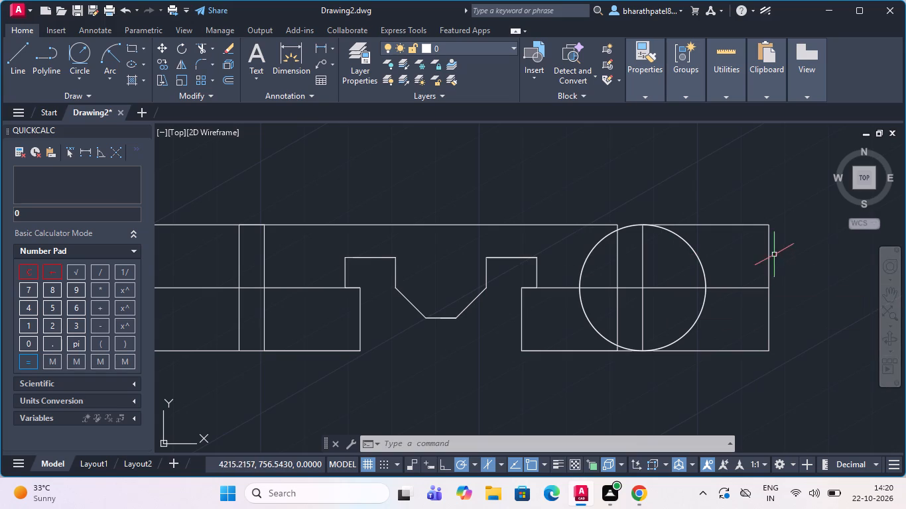
pyautogui.click(704, 267)
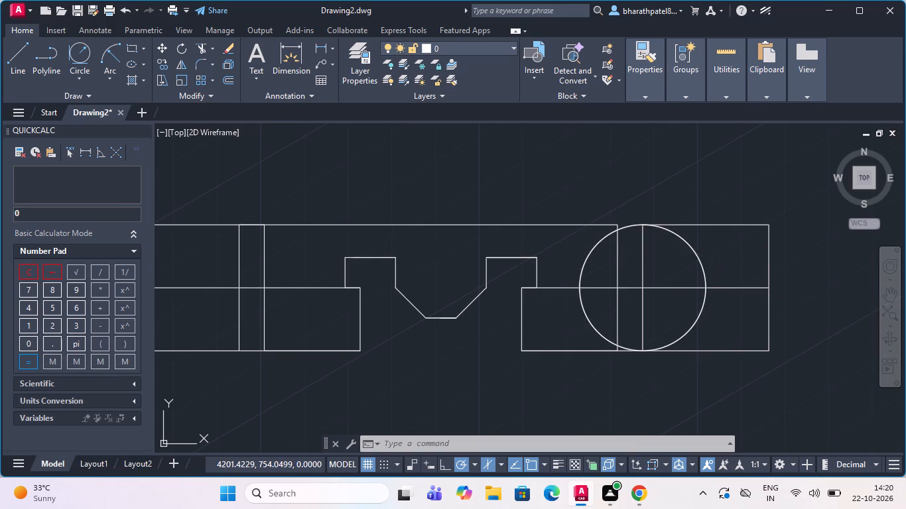
pyautogui.click(161, 60)
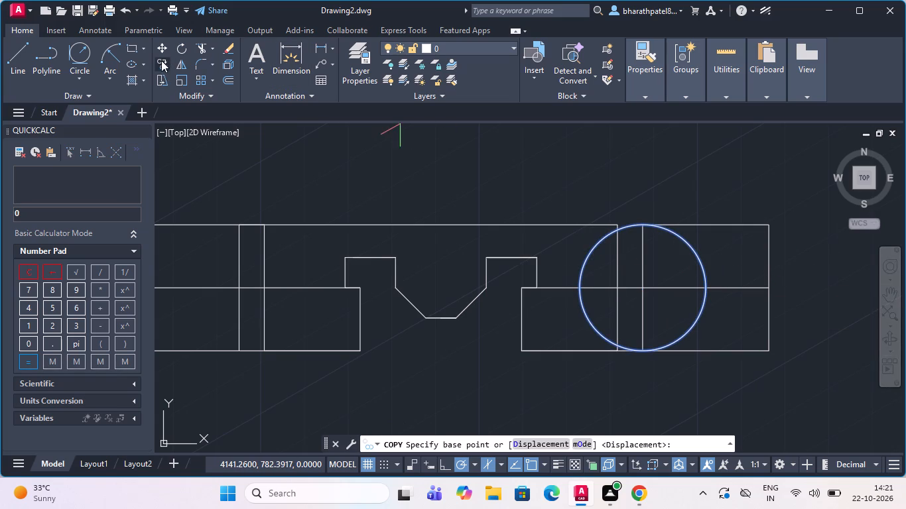
pyautogui.click(645, 288)
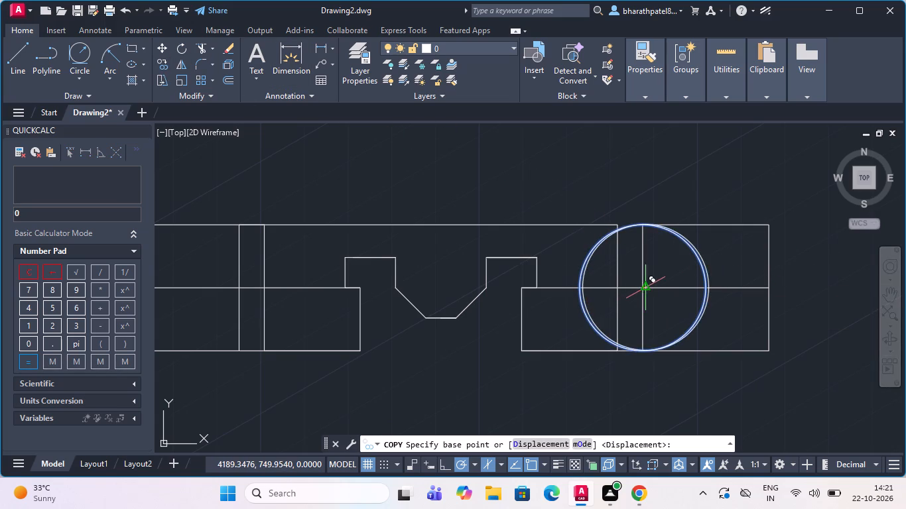
pyautogui.scroll(3, 614, 281)
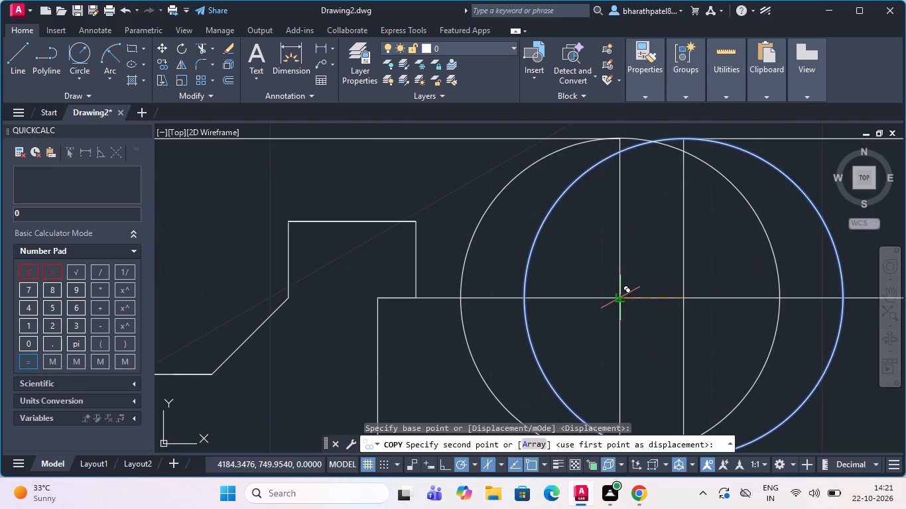
pyautogui.click(621, 297)
pyautogui.scroll(-2, 621, 293)
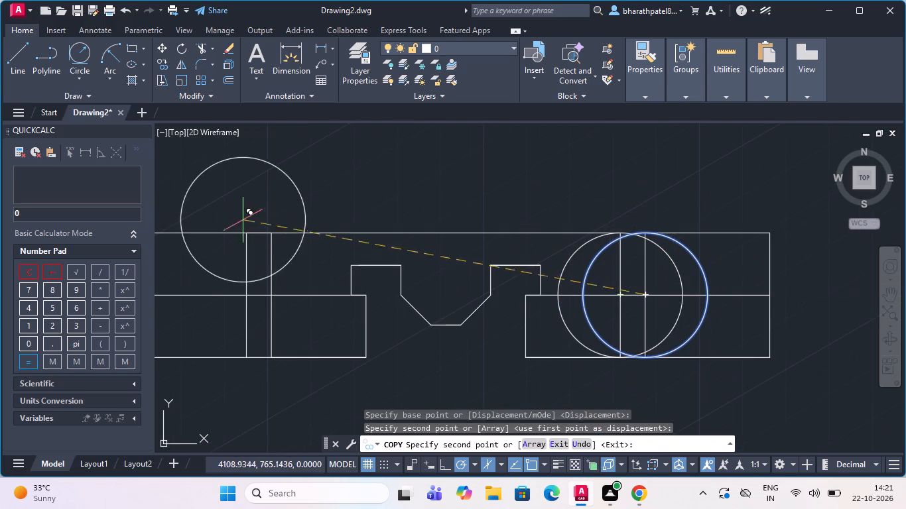
pyautogui.scroll(-3, 257, 253)
pyautogui.scroll(5, 234, 270)
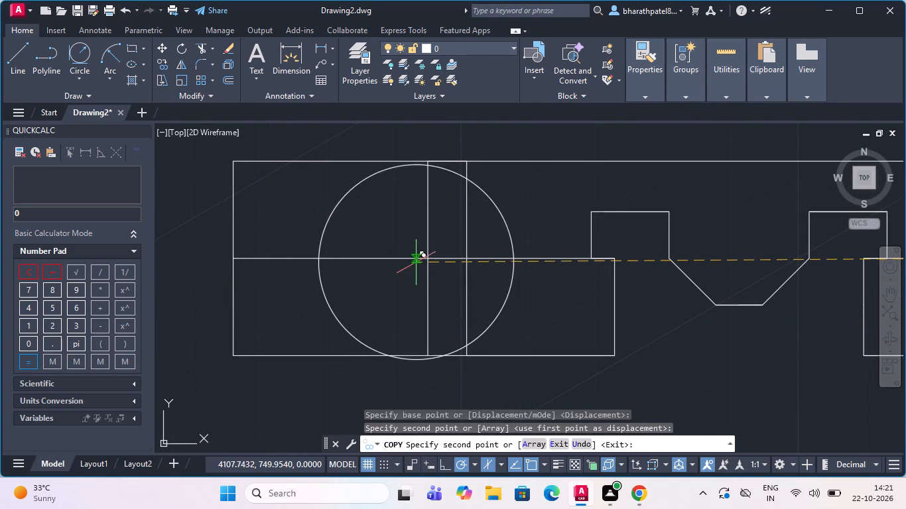
pyautogui.scroll(2, 424, 260)
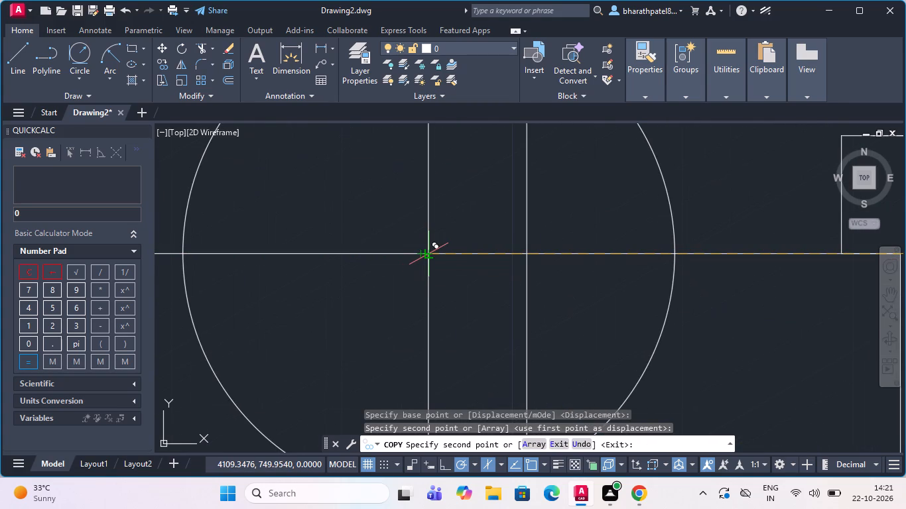
pyautogui.click(426, 255)
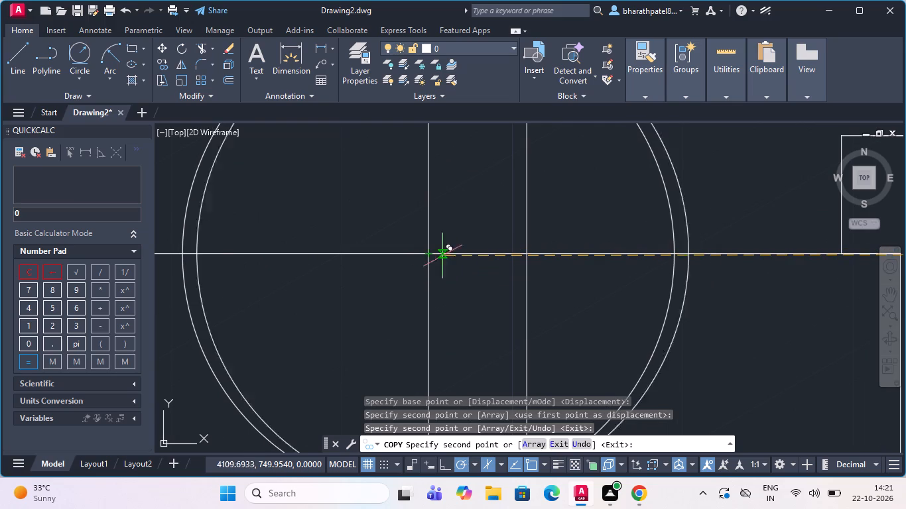
pyautogui.click(528, 253)
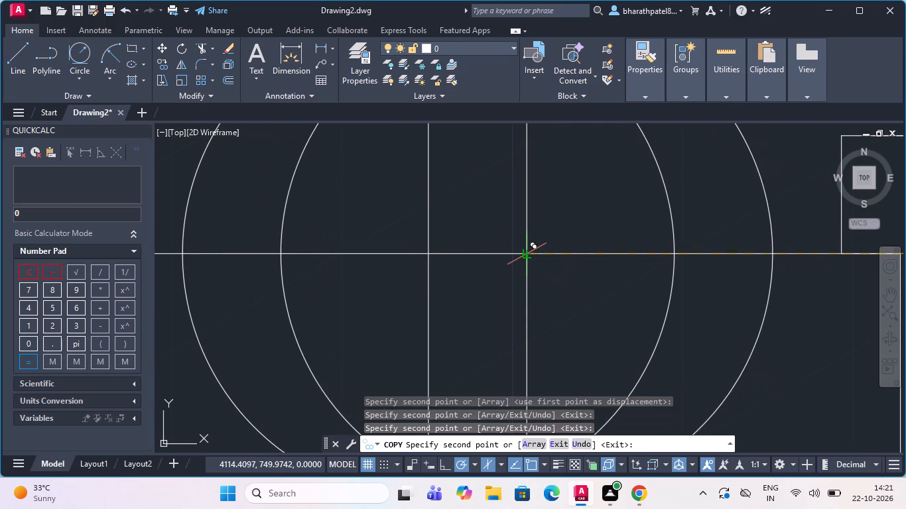
pyautogui.scroll(-3, 517, 284)
pyautogui.press('Escape')
pyautogui.scroll(-3, 415, 285)
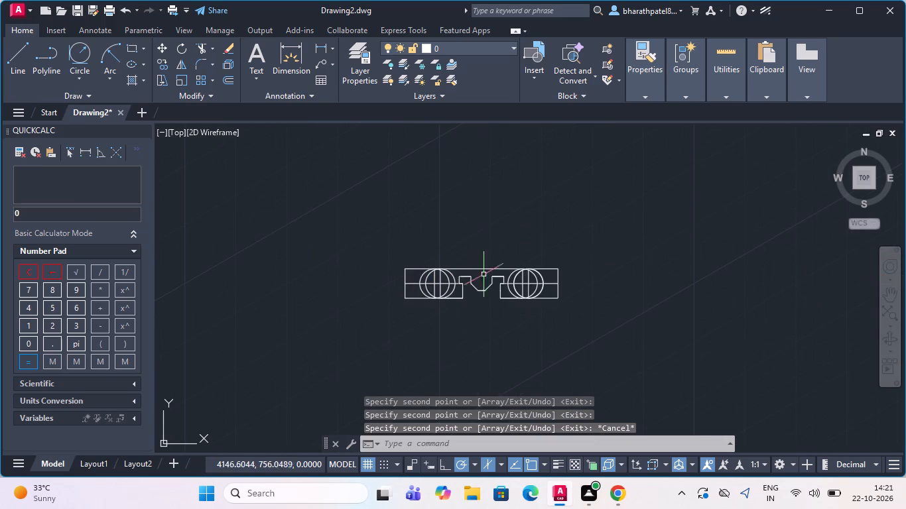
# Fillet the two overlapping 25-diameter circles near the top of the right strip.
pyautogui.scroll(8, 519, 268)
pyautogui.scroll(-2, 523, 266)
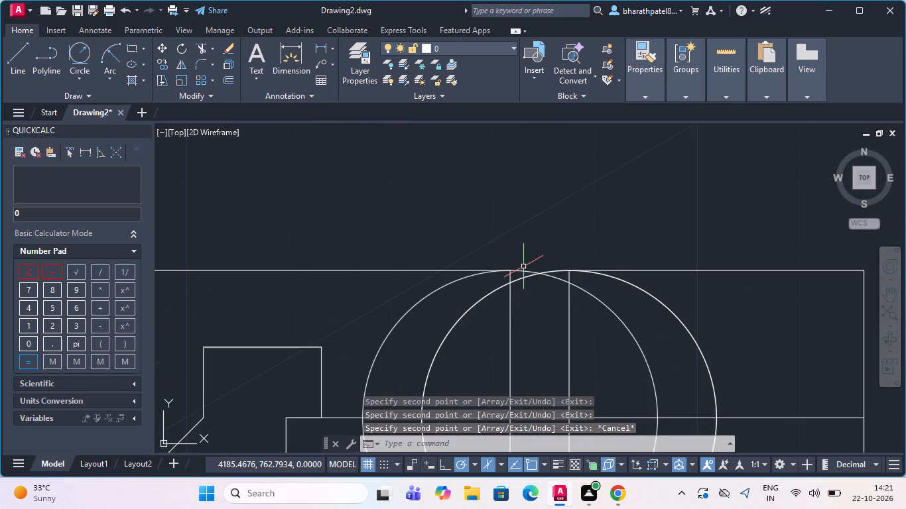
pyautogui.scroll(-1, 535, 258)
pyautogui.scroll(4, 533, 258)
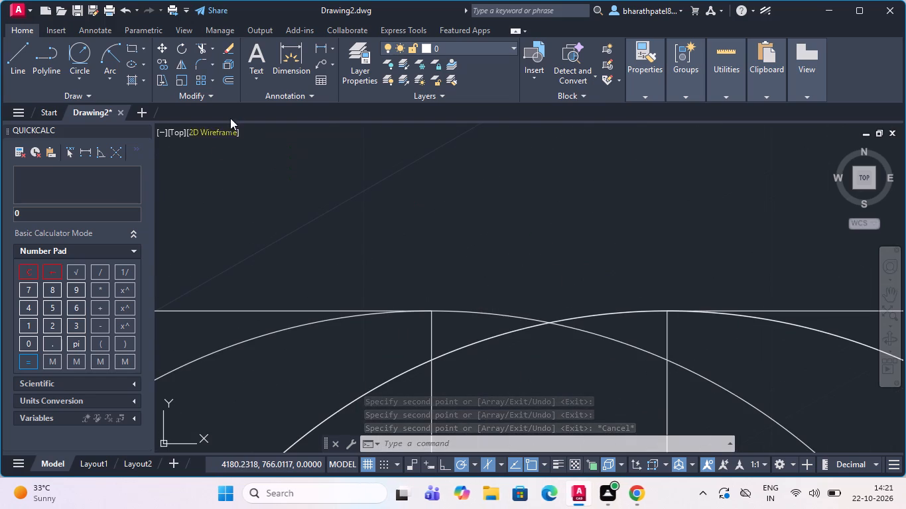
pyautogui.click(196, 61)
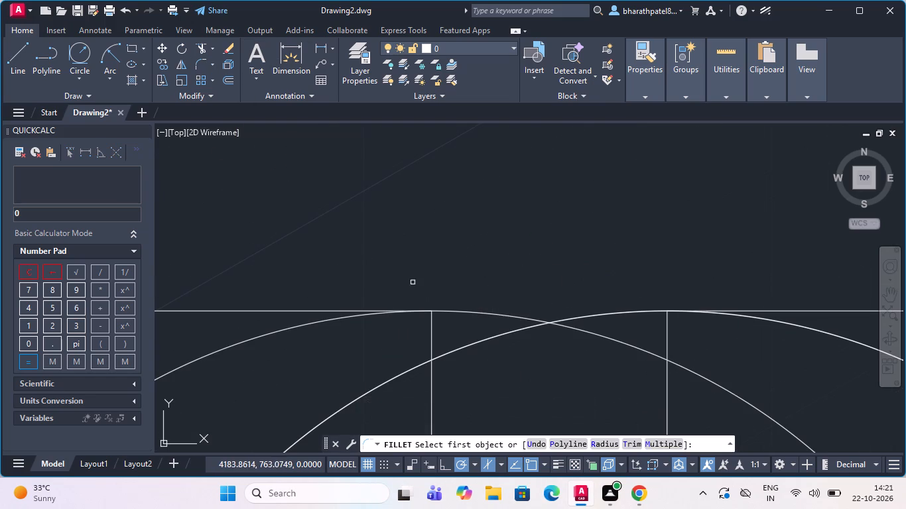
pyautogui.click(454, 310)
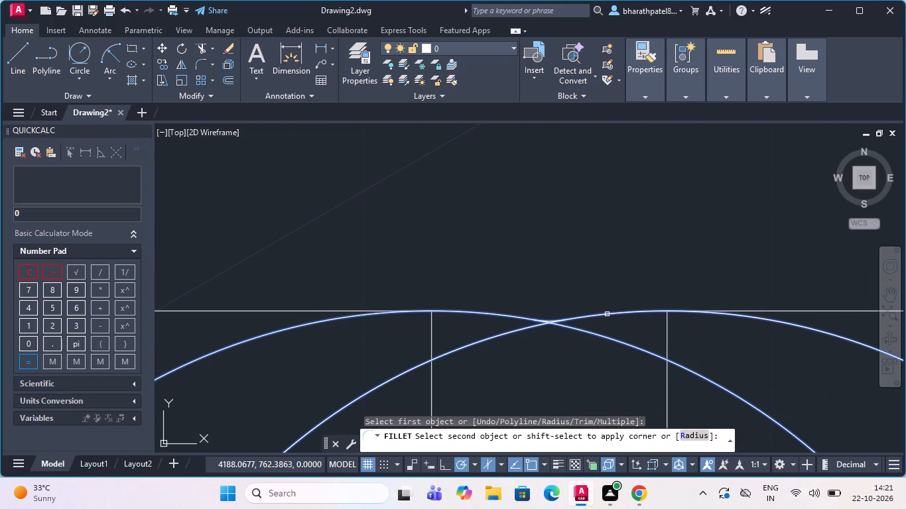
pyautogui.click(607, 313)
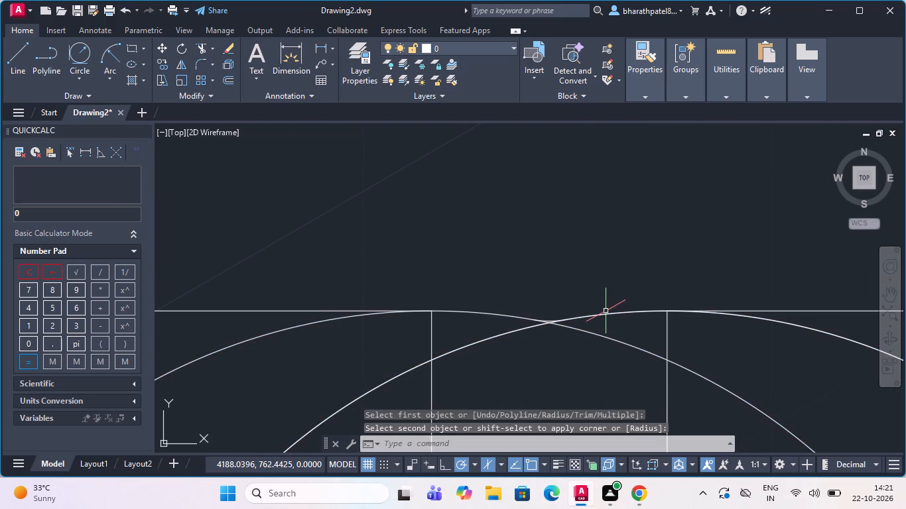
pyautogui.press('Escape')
# Delete the two overlapping 25-diameter circles centred on the right strip's inner and outer lines.
pyautogui.scroll(5, 513, 321)
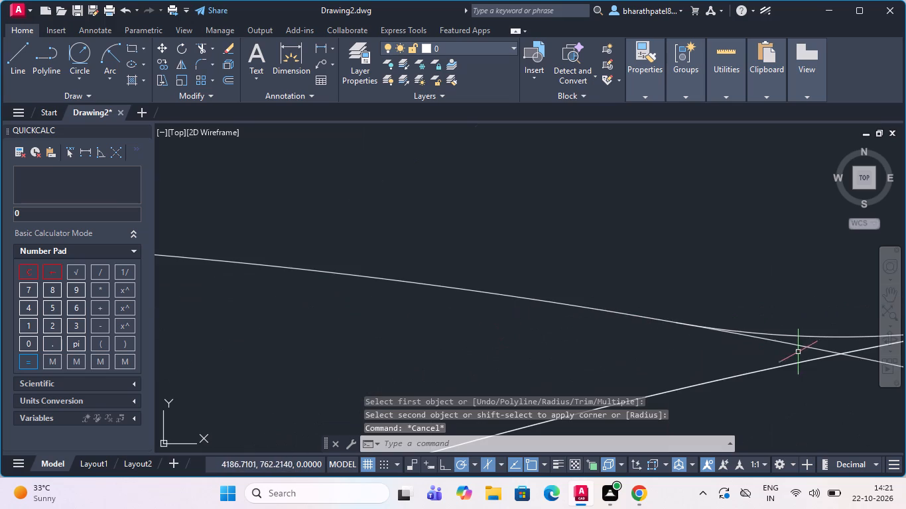
pyautogui.scroll(-6, 478, 326)
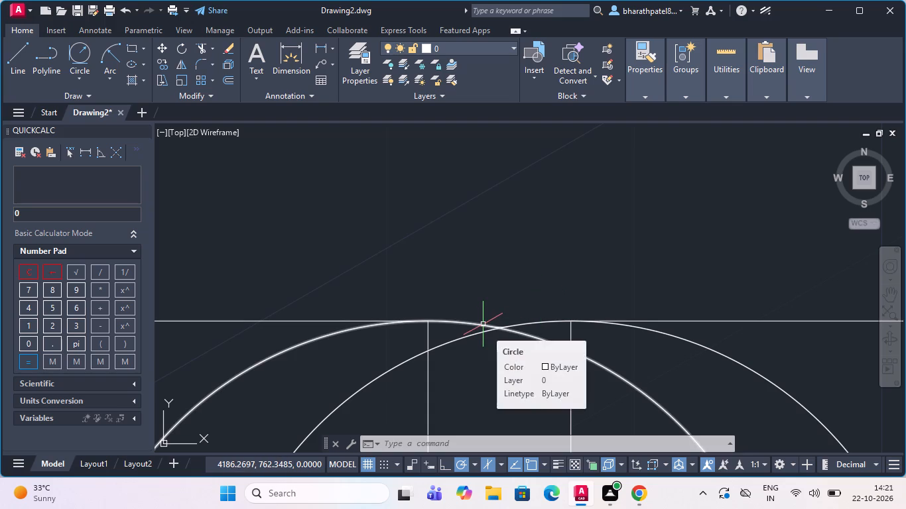
pyautogui.scroll(-1, 483, 324)
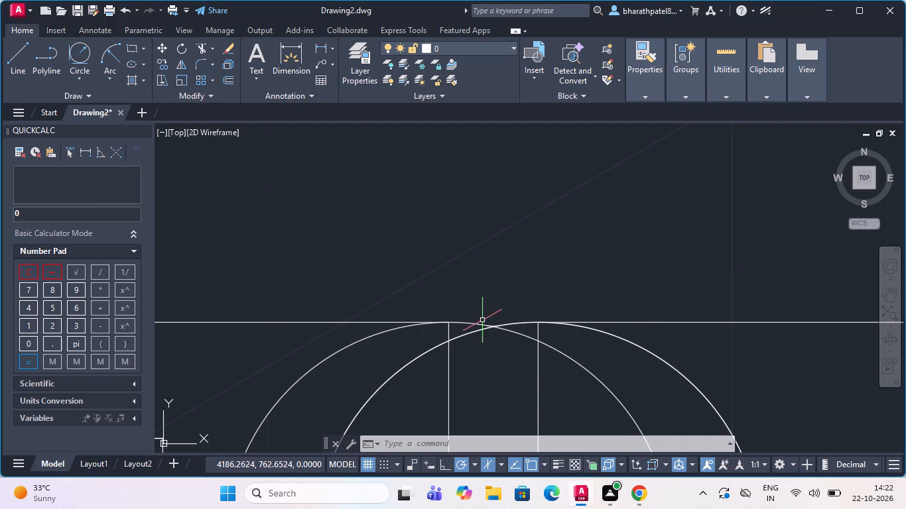
pyautogui.click(479, 323)
pyautogui.click(507, 322)
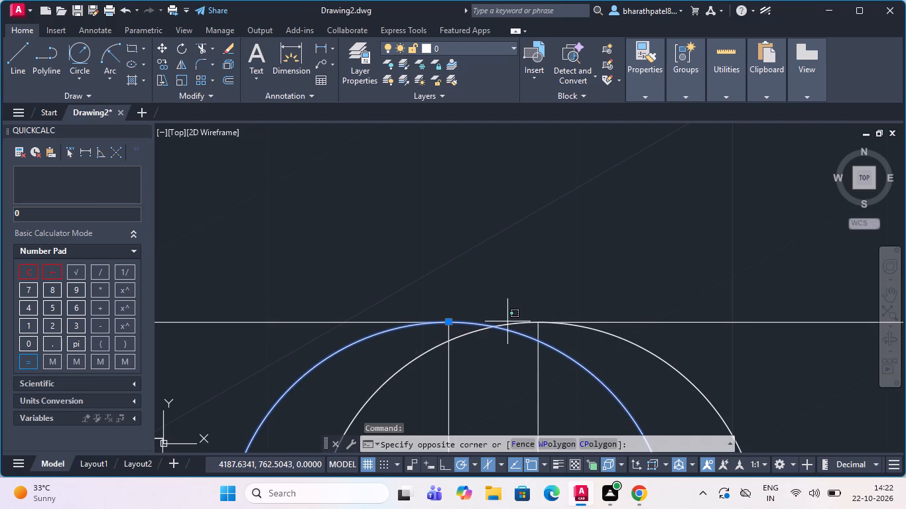
pyautogui.click(517, 324)
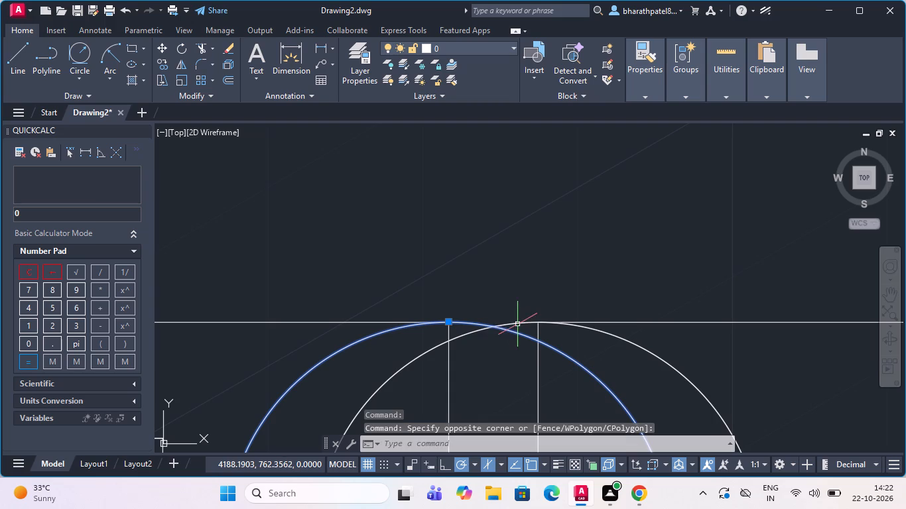
pyautogui.click(517, 322)
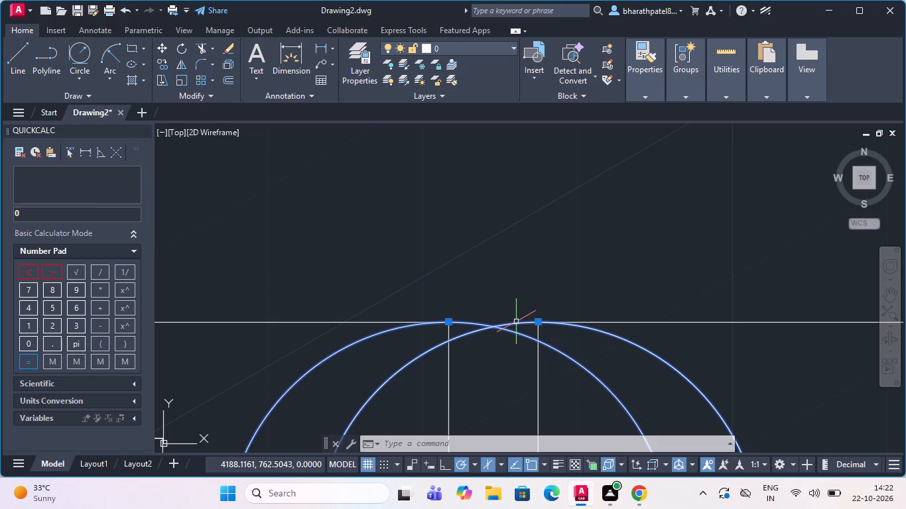
pyautogui.press('Delete')
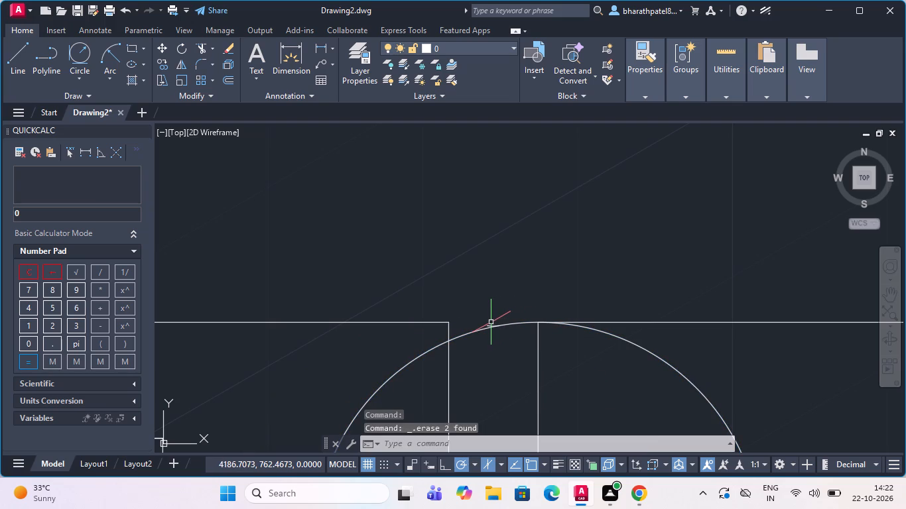
# Delete the small fillet arc and the duplicate 25-diameter circle left on the right strip's outer line.
pyautogui.scroll(-1, 491, 322)
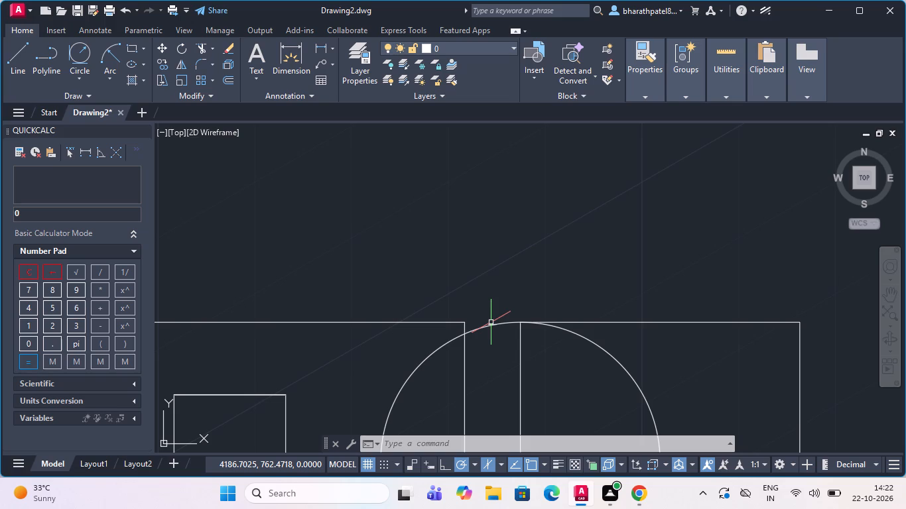
pyautogui.scroll(-1, 491, 322)
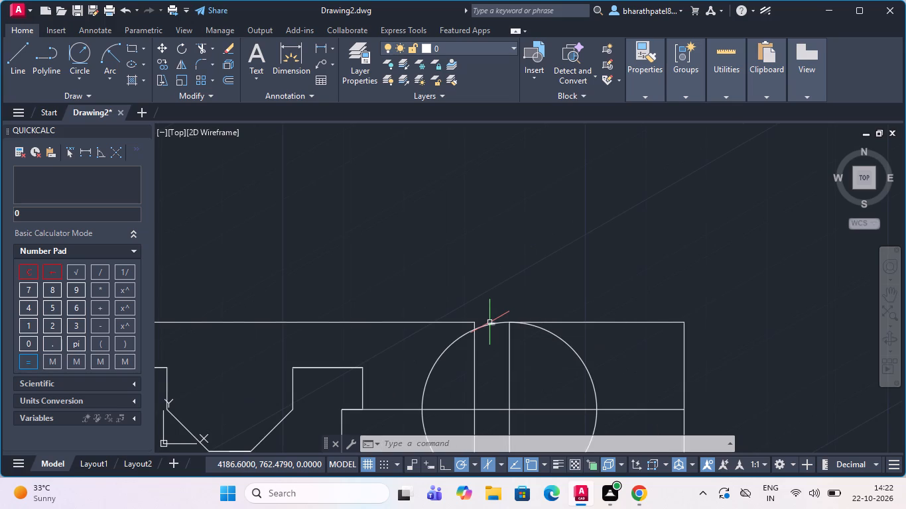
pyautogui.click(490, 325)
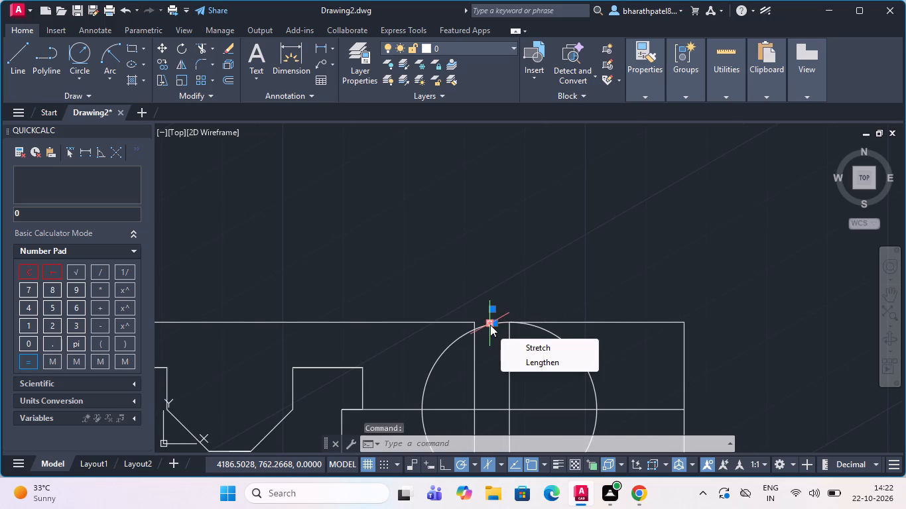
pyautogui.press('Delete')
pyautogui.press('Delete')
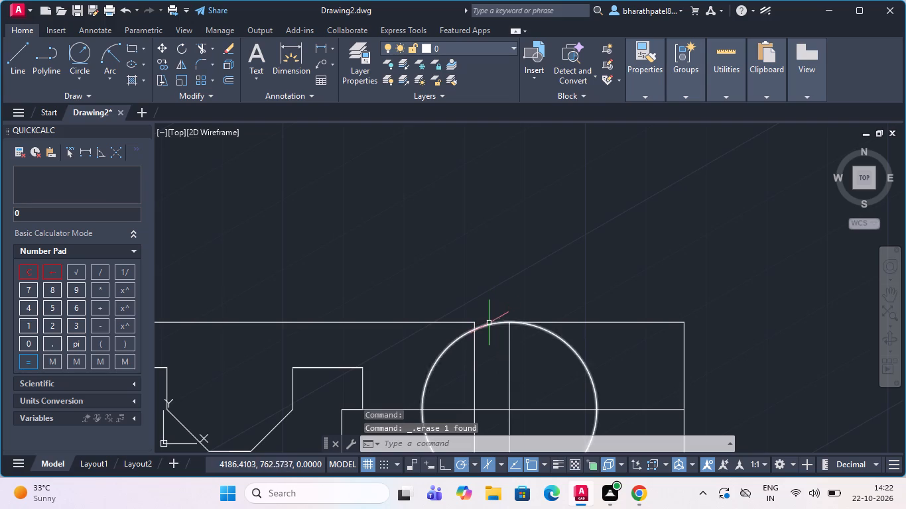
pyautogui.click(489, 323)
pyautogui.press('Delete')
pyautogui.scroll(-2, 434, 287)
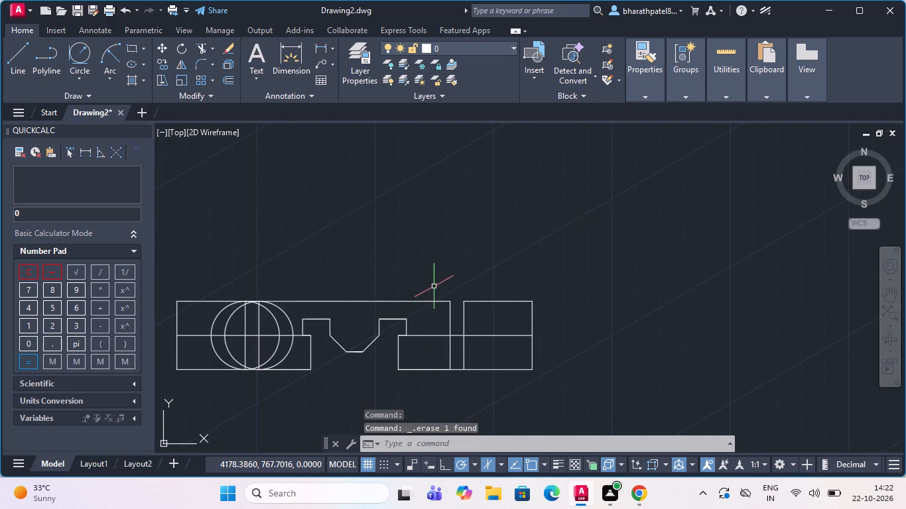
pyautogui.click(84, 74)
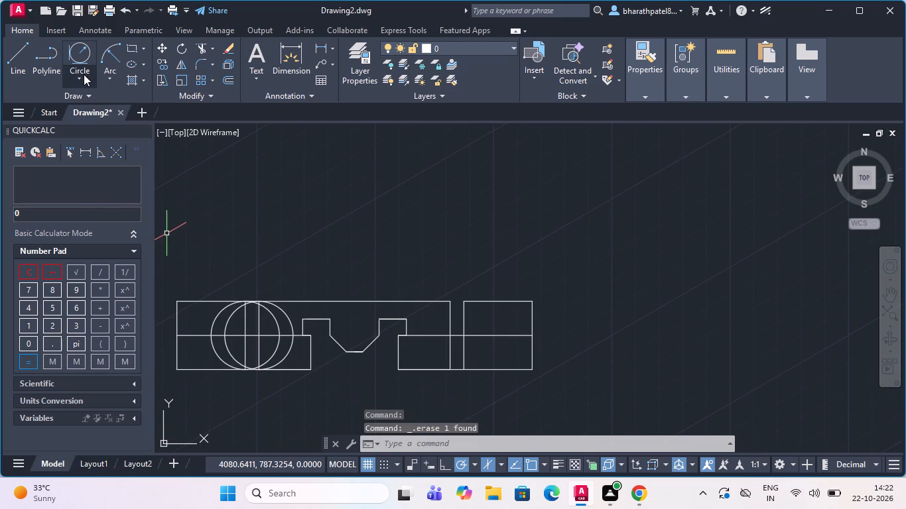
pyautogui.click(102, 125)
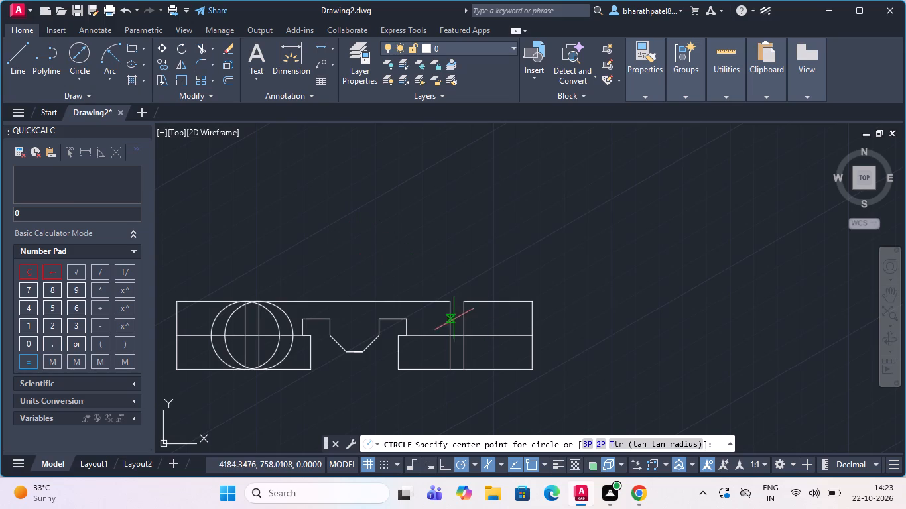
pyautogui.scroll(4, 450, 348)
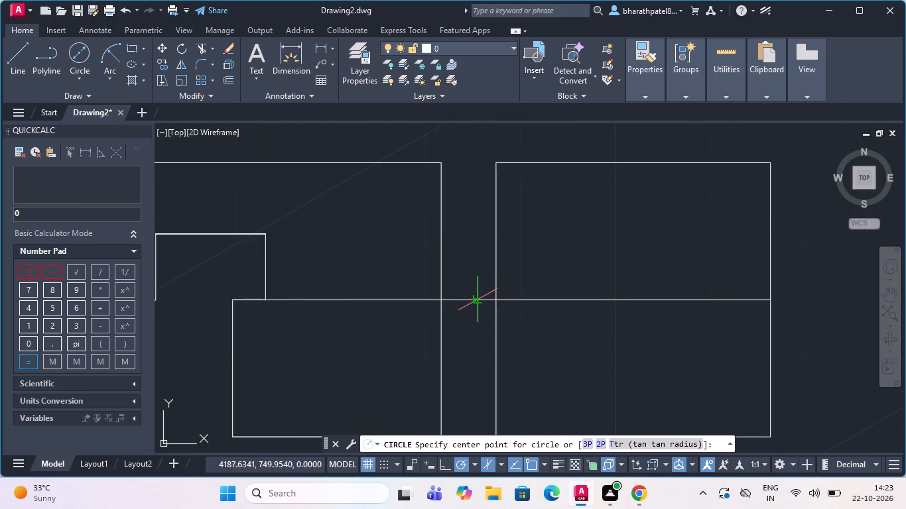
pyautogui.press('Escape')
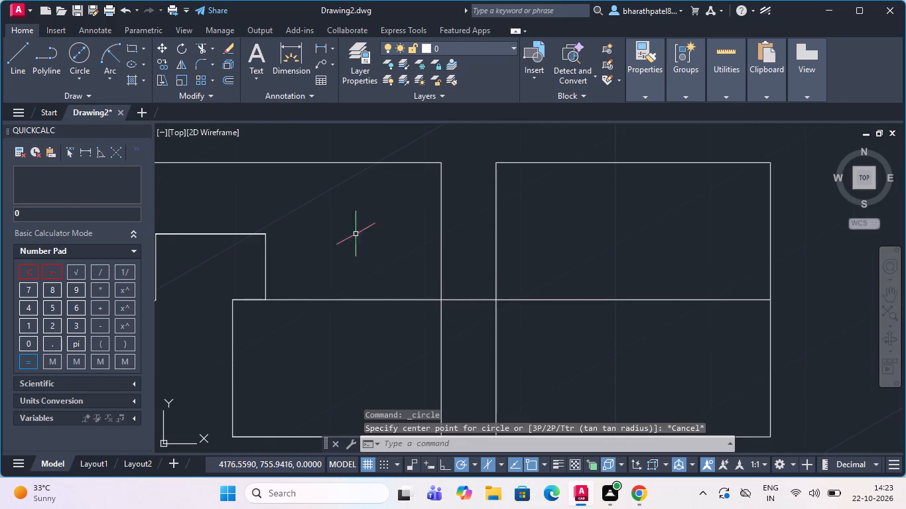
# Draw a 5-unit line across the right strip, from its inner to its outer line along the horizontal centre line.
pyautogui.click(9, 58)
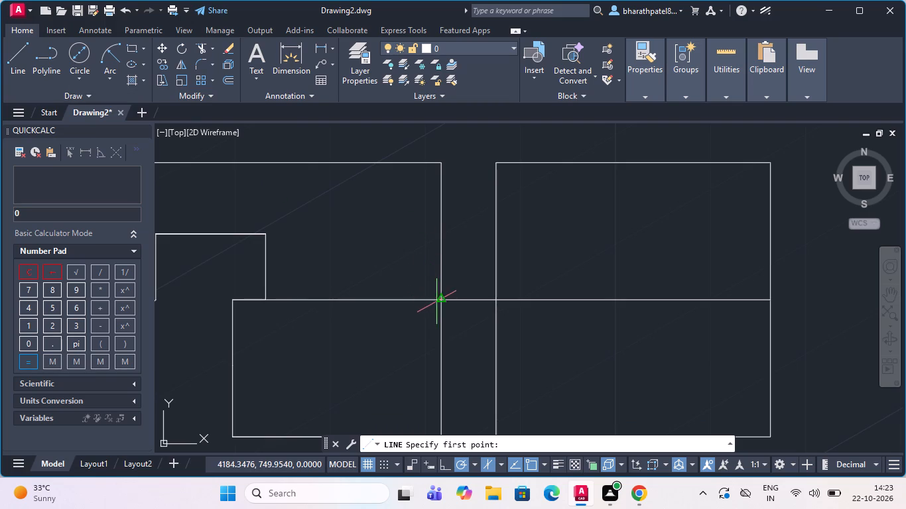
pyautogui.click(439, 296)
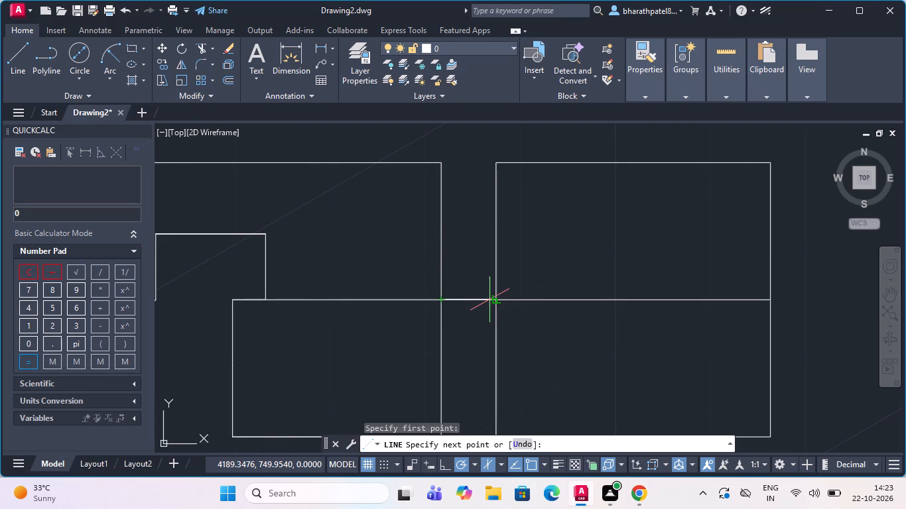
pyautogui.scroll(3, 500, 298)
pyautogui.click(487, 300)
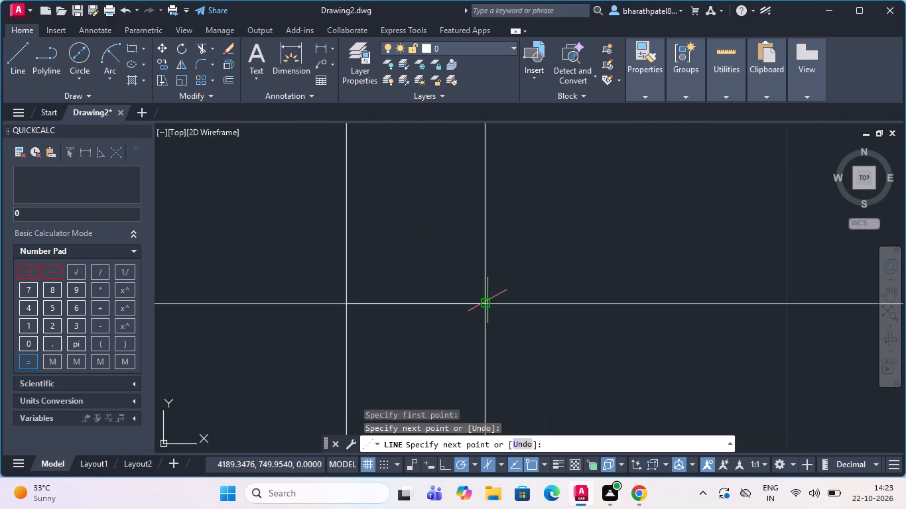
pyautogui.press('Escape')
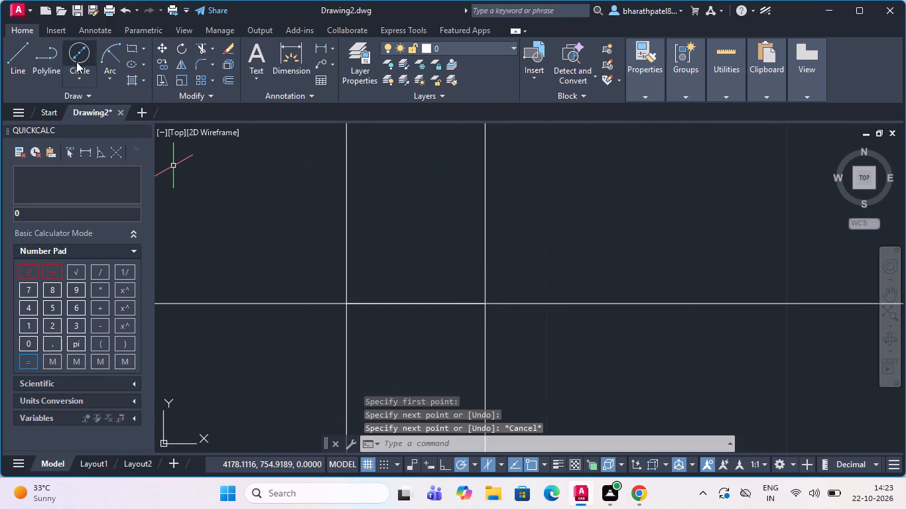
# Draw a 25-diameter circle centred on the midpoint of the short line across the right strip.
pyautogui.click(76, 58)
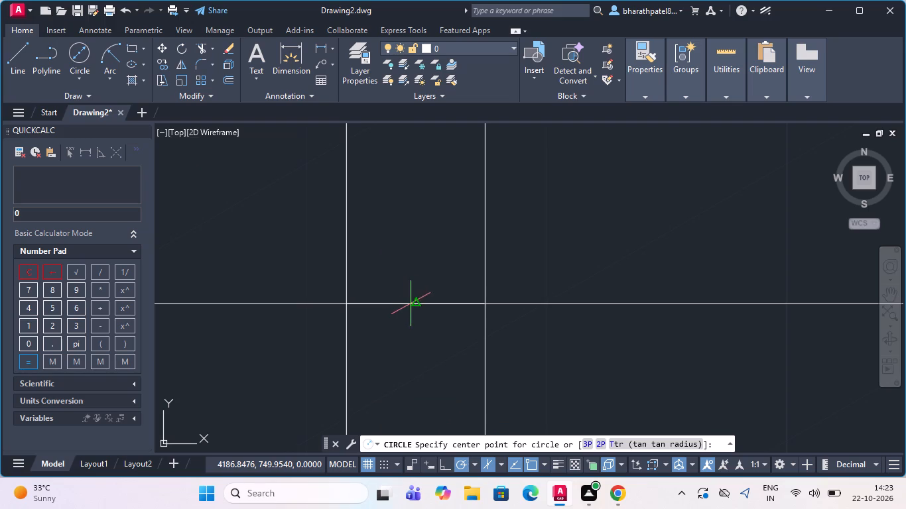
pyautogui.click(416, 305)
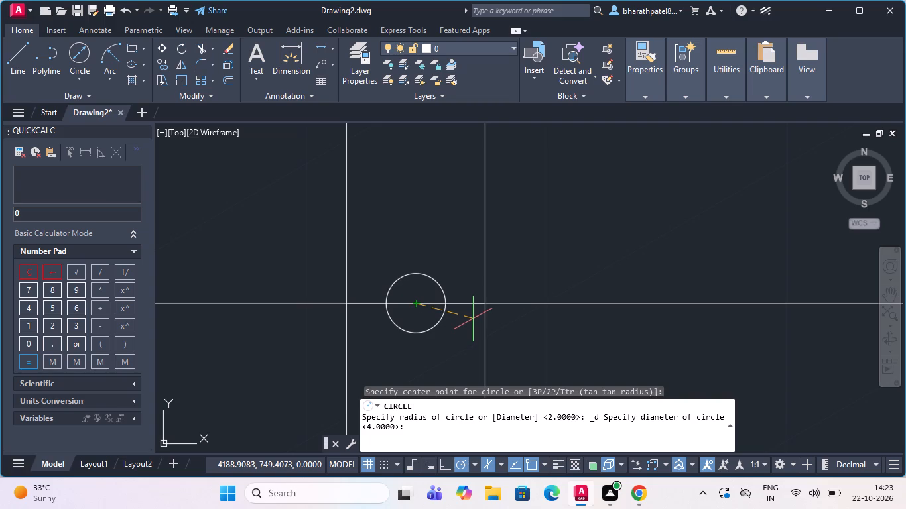
pyautogui.write('25')
pyautogui.press('Return')
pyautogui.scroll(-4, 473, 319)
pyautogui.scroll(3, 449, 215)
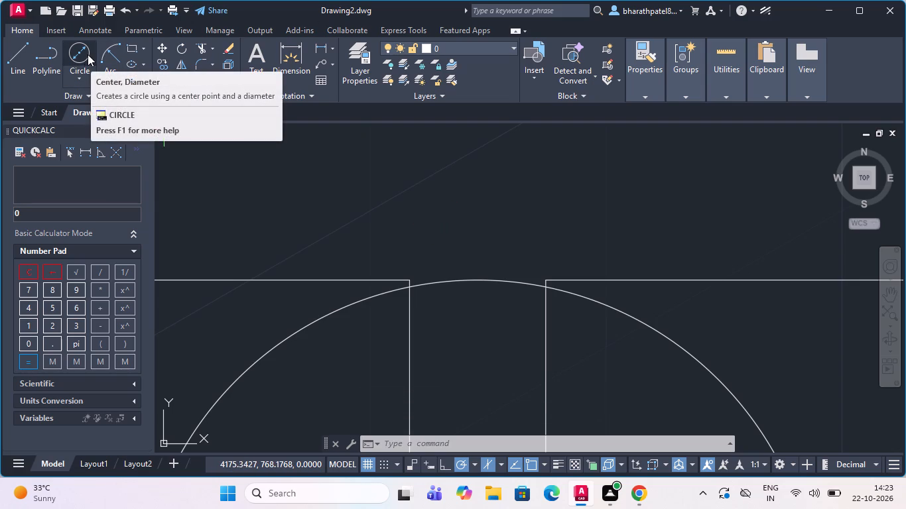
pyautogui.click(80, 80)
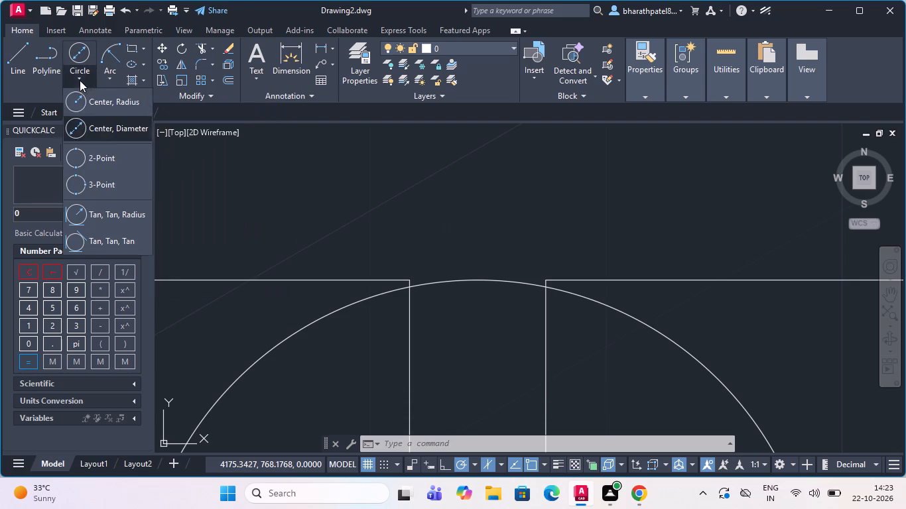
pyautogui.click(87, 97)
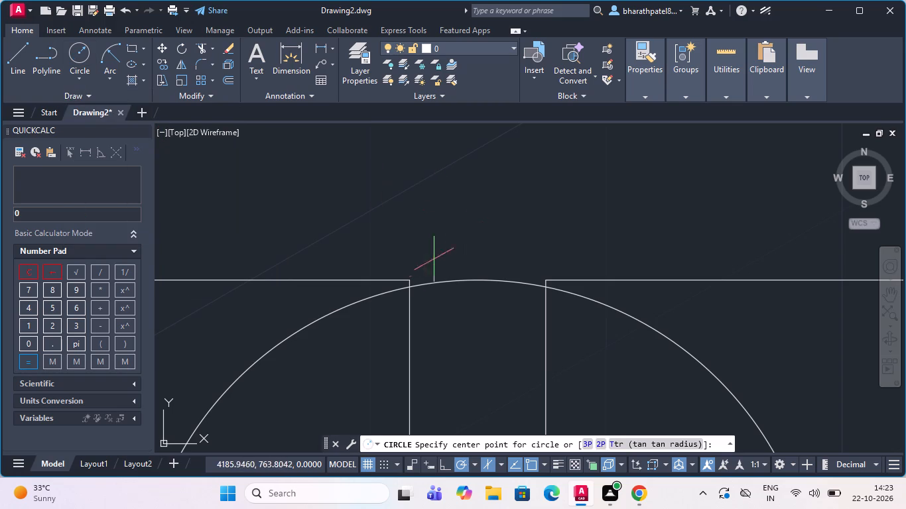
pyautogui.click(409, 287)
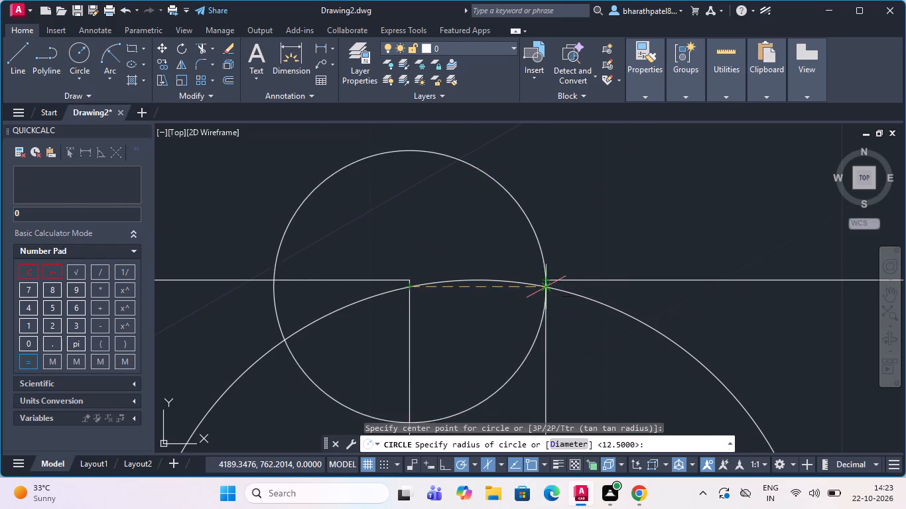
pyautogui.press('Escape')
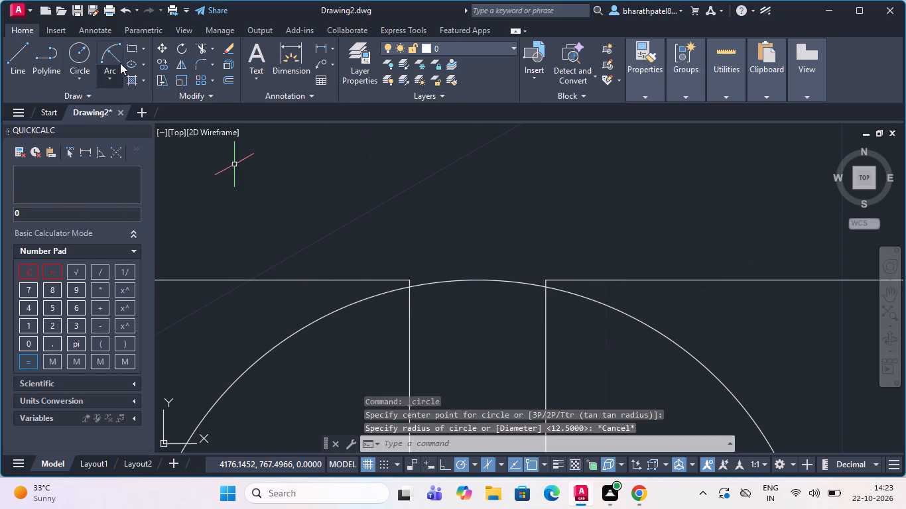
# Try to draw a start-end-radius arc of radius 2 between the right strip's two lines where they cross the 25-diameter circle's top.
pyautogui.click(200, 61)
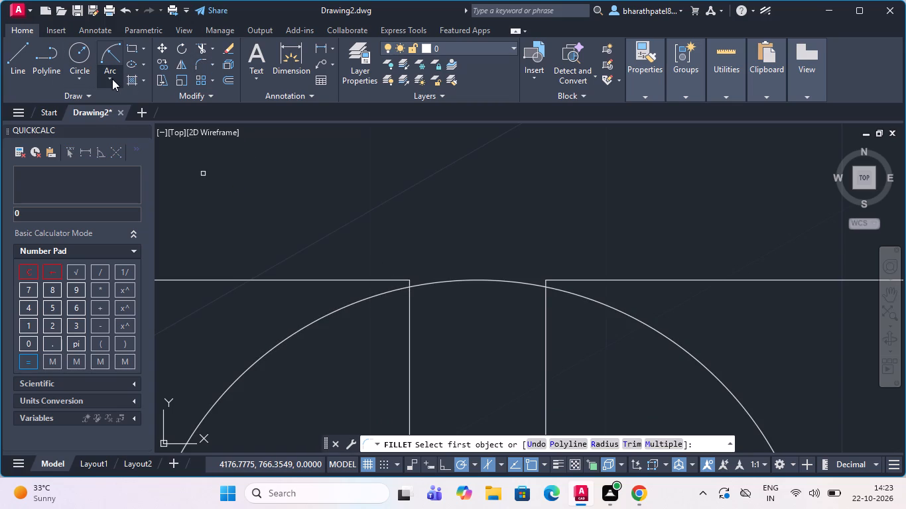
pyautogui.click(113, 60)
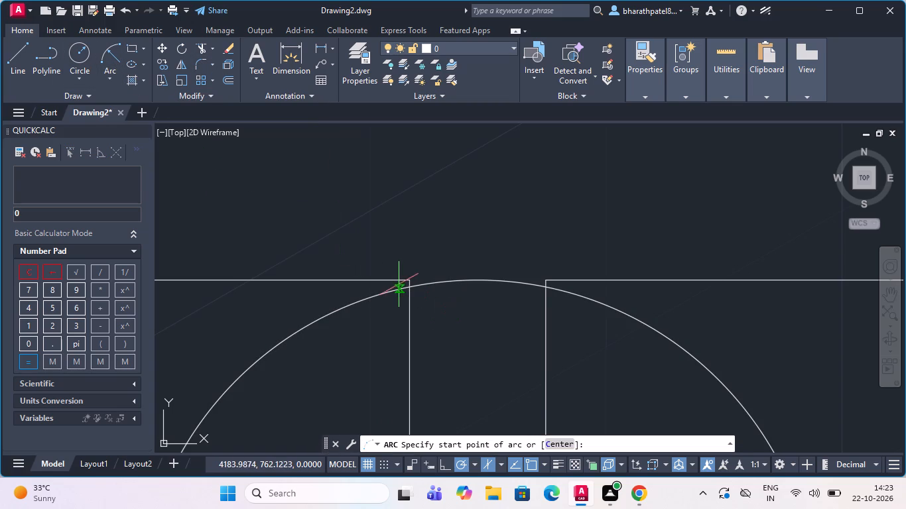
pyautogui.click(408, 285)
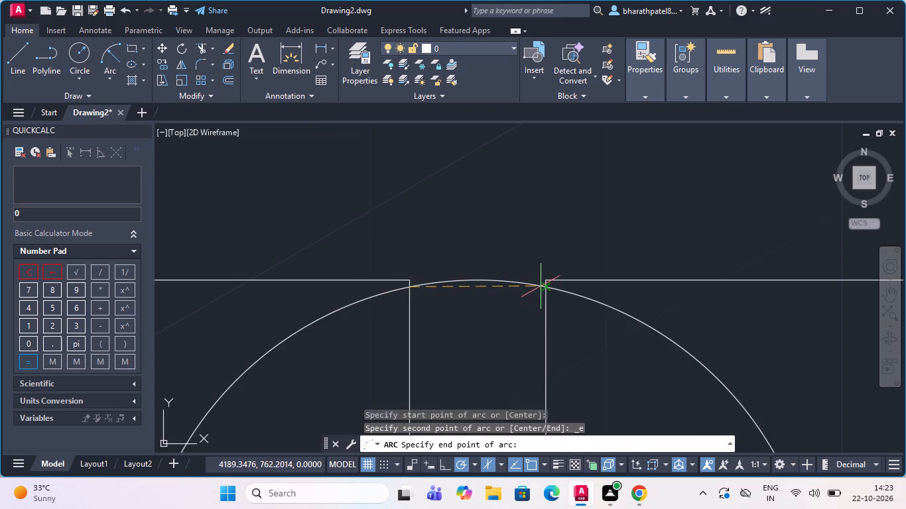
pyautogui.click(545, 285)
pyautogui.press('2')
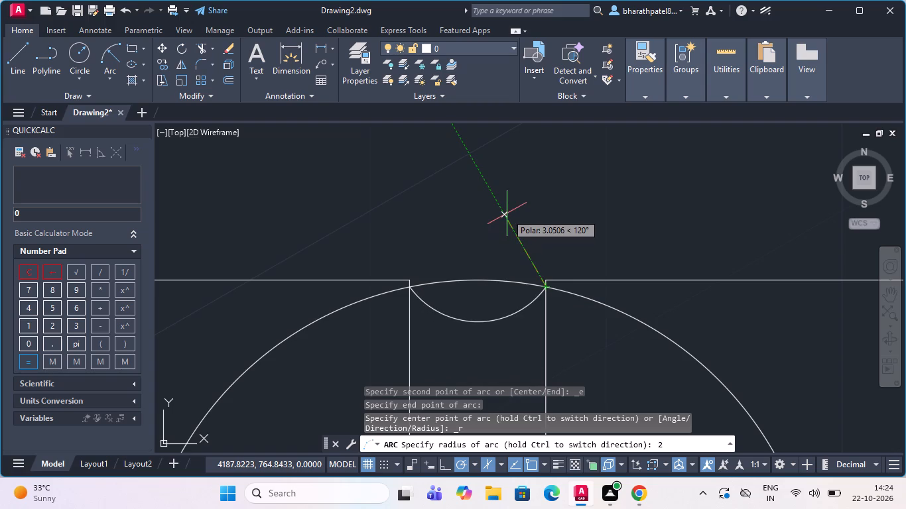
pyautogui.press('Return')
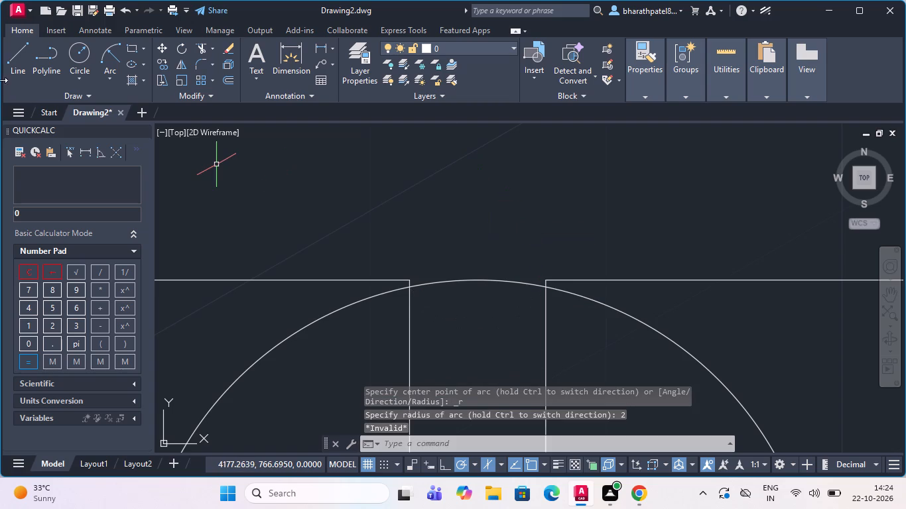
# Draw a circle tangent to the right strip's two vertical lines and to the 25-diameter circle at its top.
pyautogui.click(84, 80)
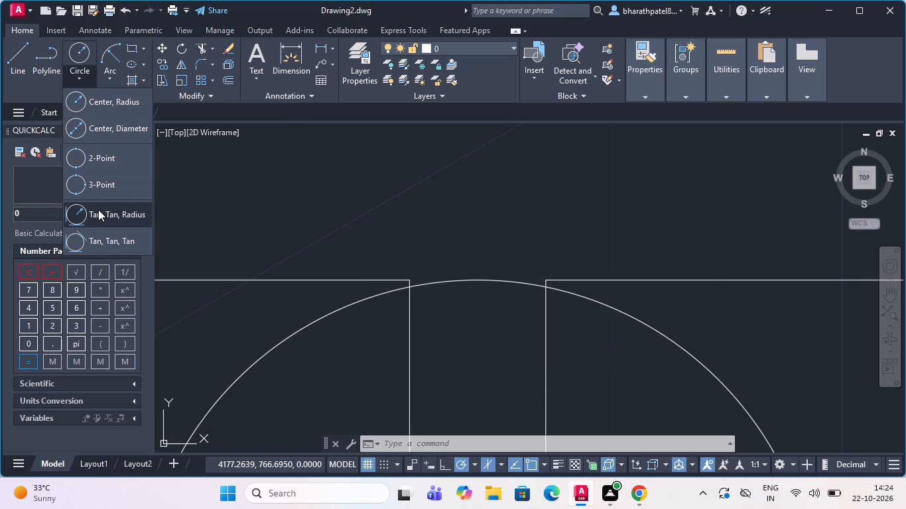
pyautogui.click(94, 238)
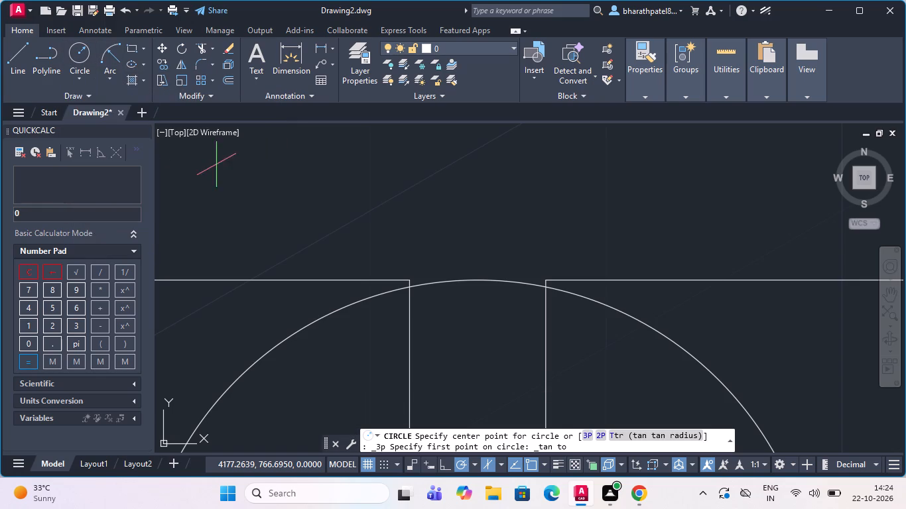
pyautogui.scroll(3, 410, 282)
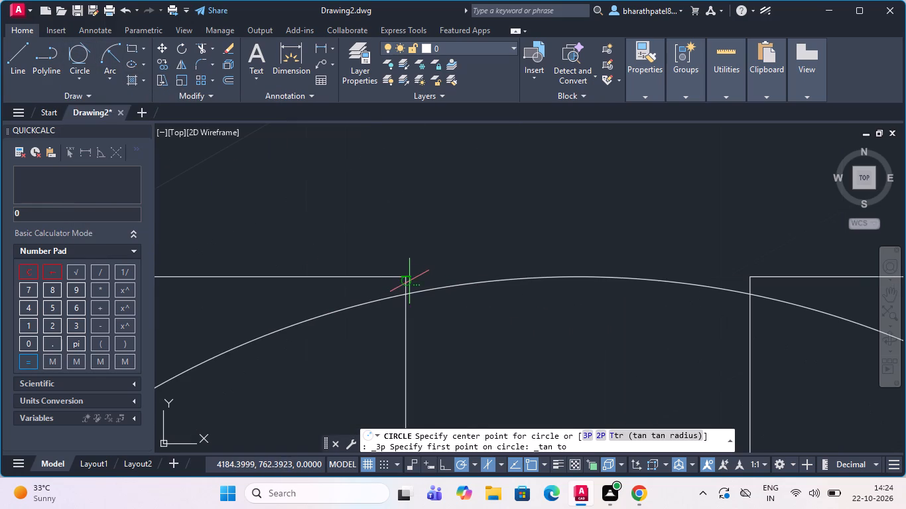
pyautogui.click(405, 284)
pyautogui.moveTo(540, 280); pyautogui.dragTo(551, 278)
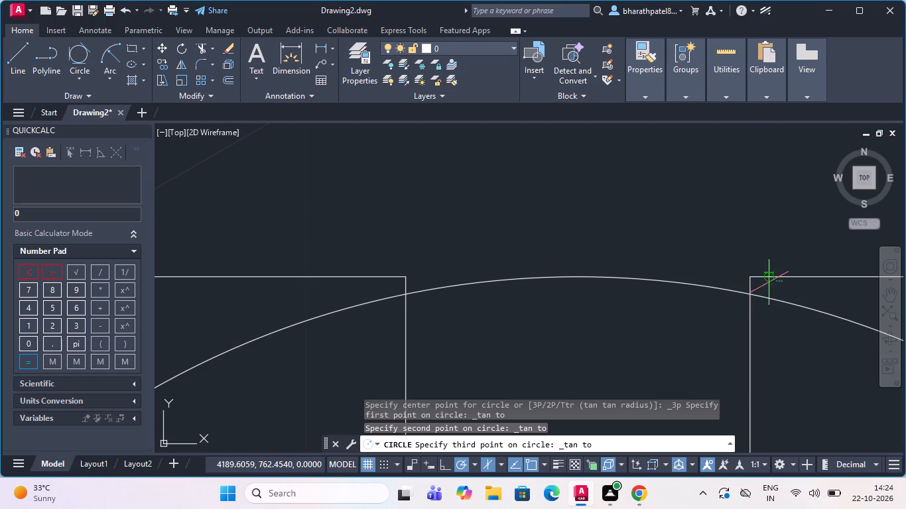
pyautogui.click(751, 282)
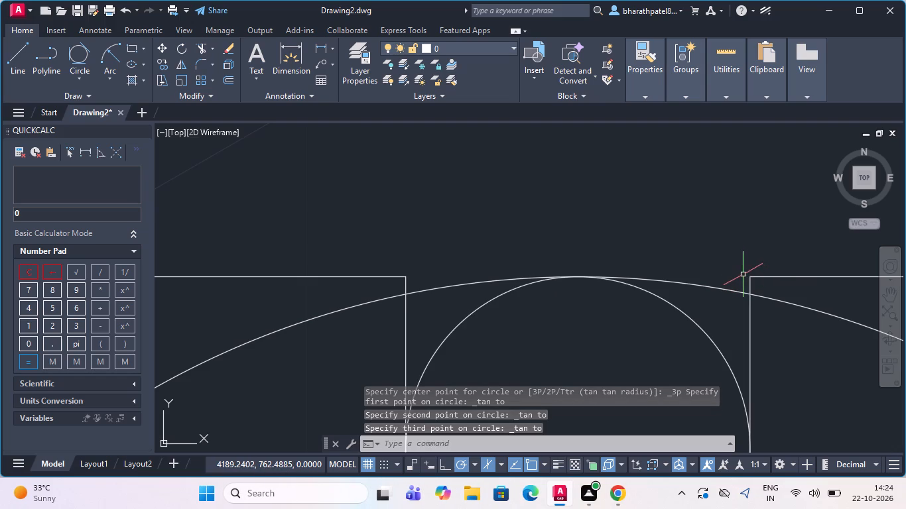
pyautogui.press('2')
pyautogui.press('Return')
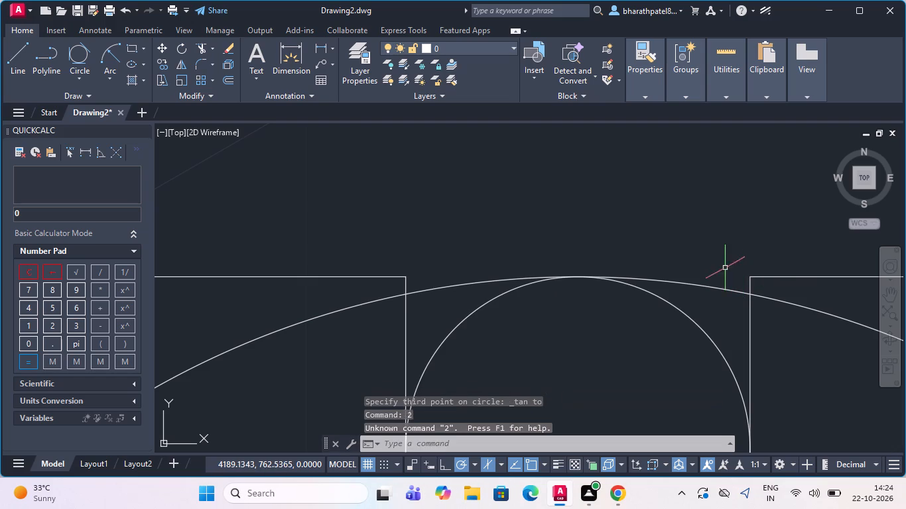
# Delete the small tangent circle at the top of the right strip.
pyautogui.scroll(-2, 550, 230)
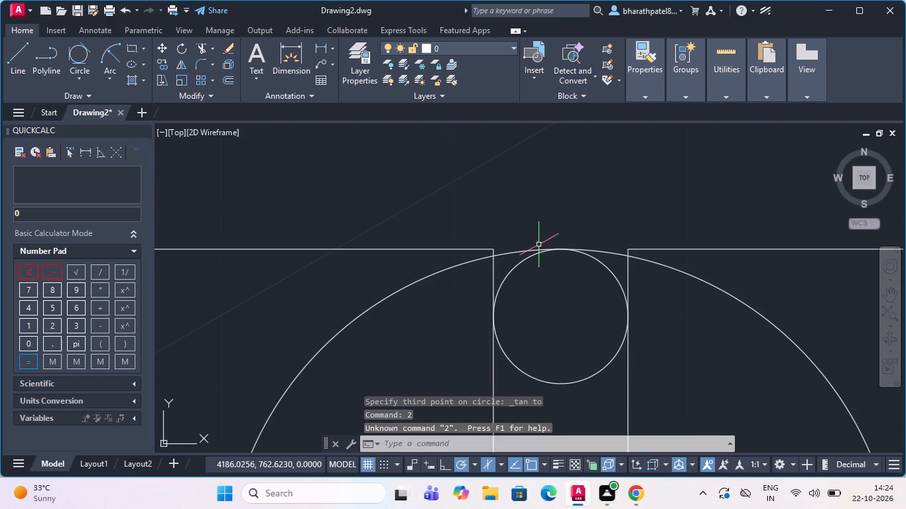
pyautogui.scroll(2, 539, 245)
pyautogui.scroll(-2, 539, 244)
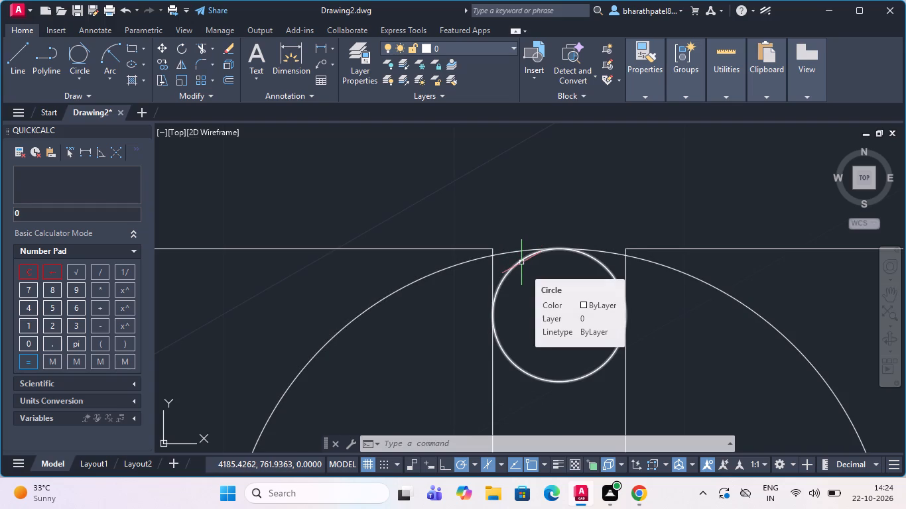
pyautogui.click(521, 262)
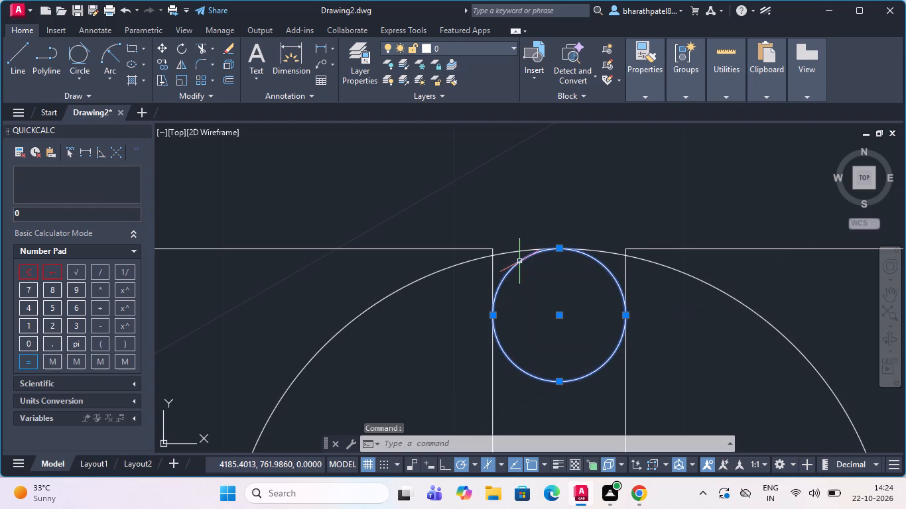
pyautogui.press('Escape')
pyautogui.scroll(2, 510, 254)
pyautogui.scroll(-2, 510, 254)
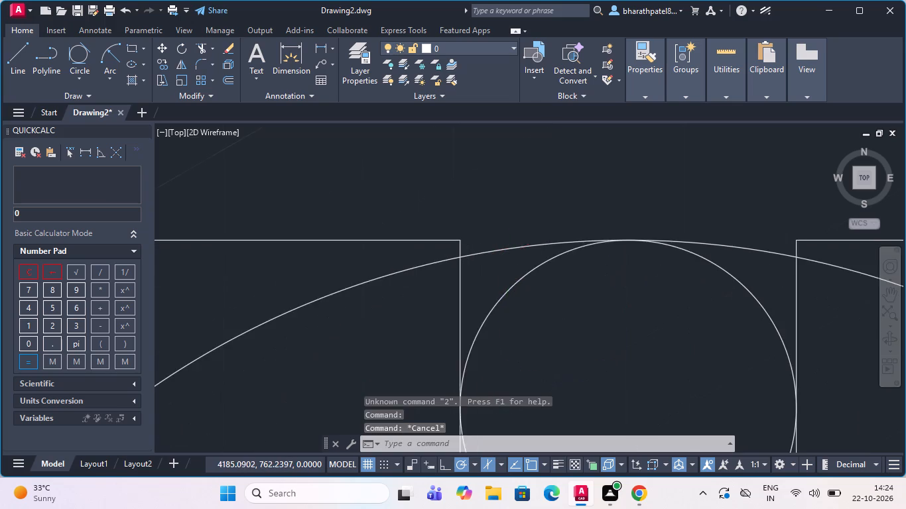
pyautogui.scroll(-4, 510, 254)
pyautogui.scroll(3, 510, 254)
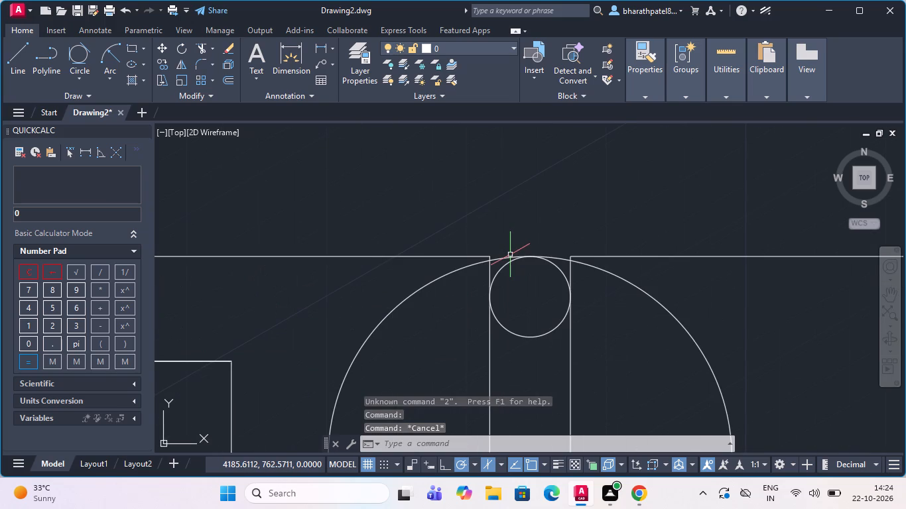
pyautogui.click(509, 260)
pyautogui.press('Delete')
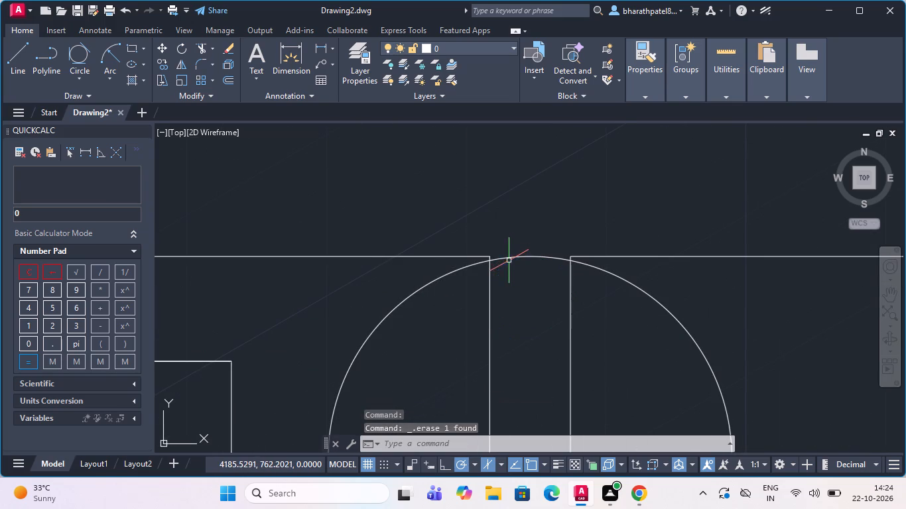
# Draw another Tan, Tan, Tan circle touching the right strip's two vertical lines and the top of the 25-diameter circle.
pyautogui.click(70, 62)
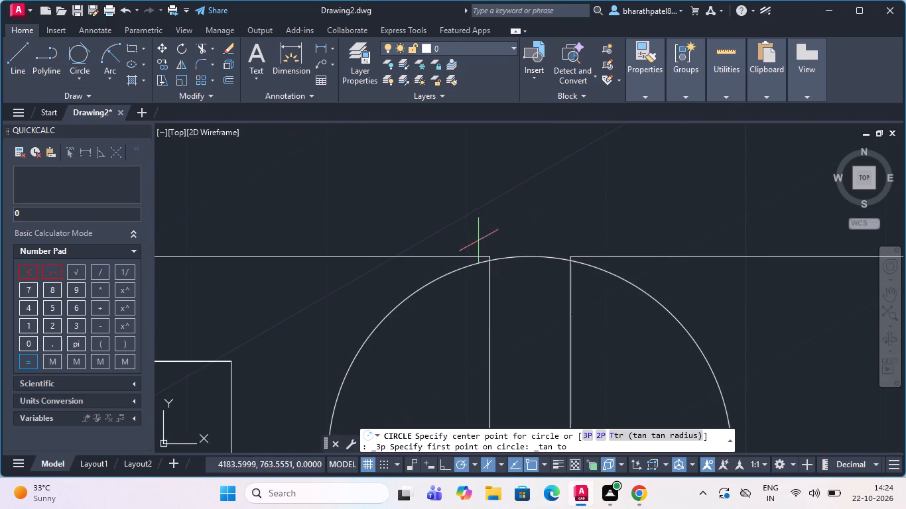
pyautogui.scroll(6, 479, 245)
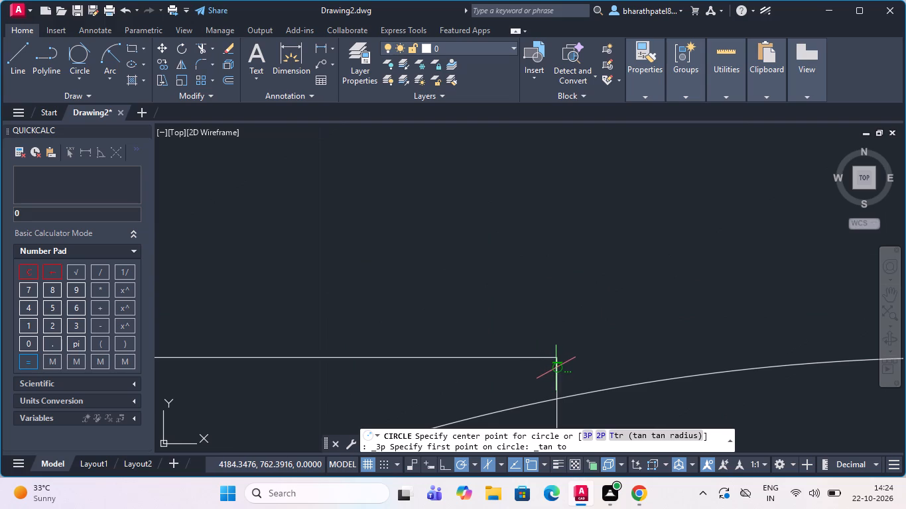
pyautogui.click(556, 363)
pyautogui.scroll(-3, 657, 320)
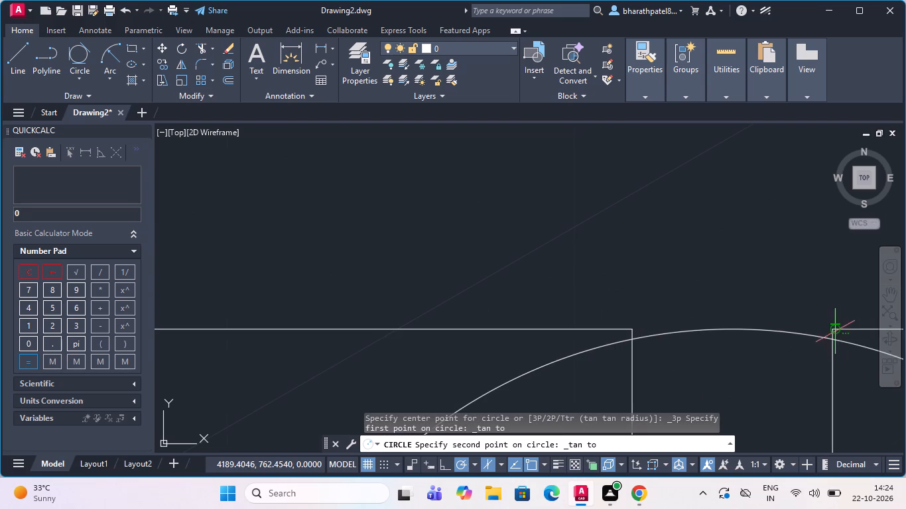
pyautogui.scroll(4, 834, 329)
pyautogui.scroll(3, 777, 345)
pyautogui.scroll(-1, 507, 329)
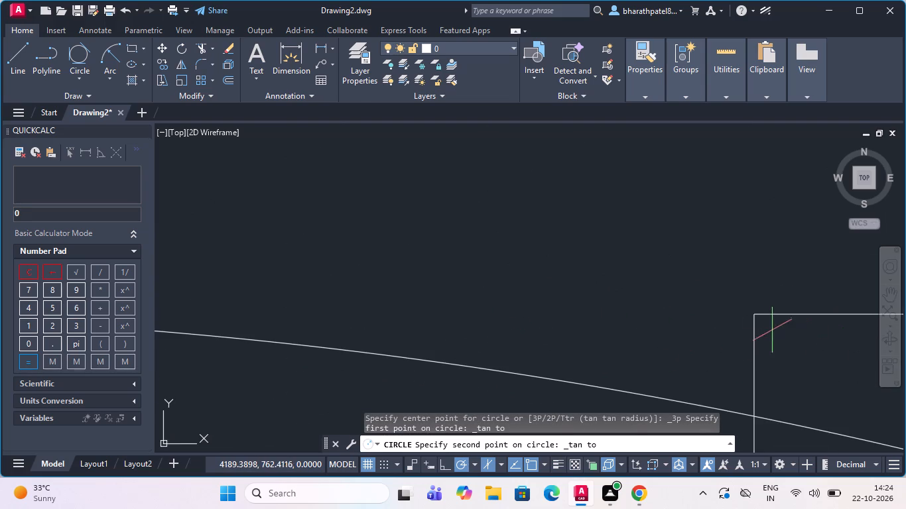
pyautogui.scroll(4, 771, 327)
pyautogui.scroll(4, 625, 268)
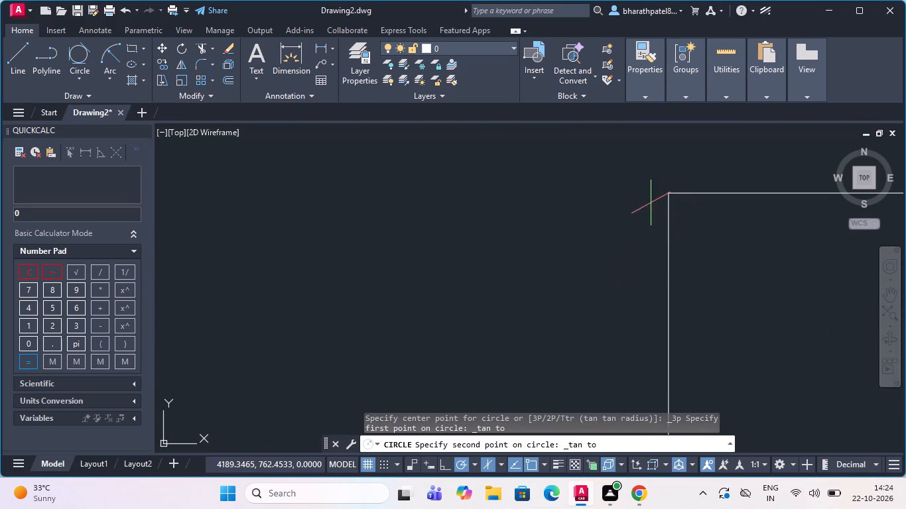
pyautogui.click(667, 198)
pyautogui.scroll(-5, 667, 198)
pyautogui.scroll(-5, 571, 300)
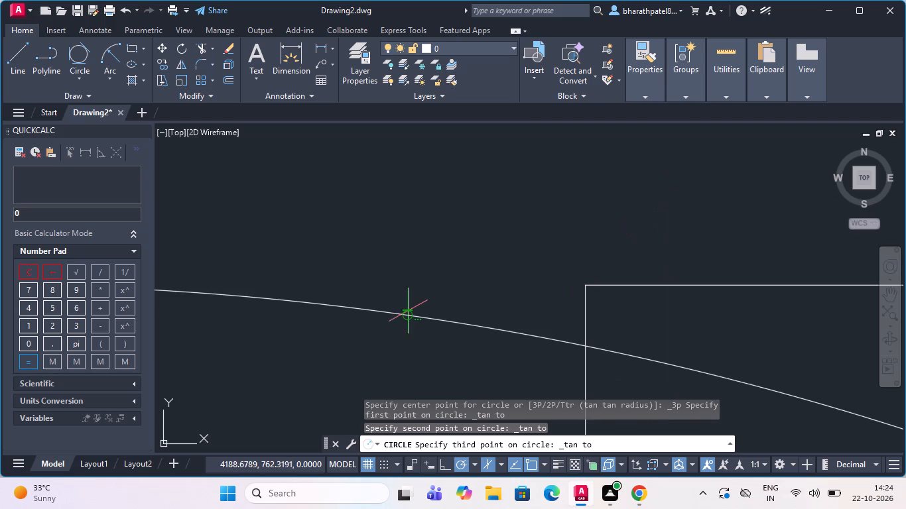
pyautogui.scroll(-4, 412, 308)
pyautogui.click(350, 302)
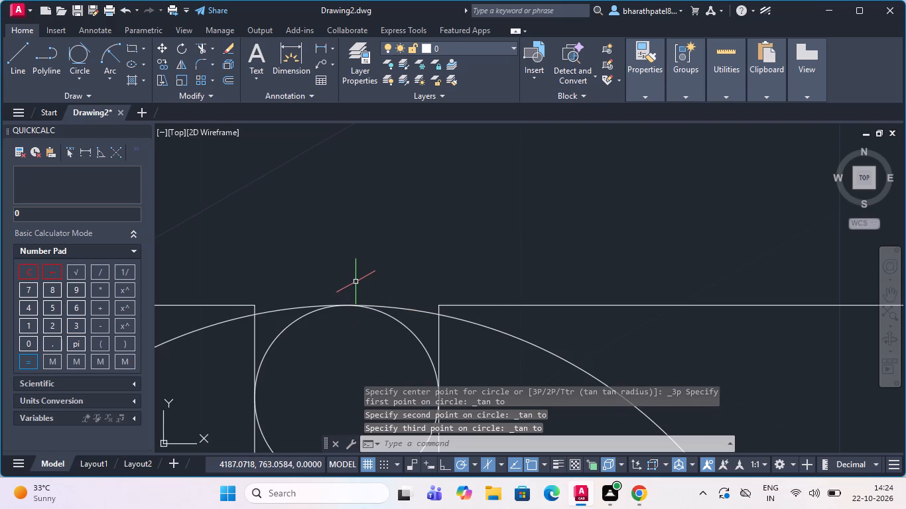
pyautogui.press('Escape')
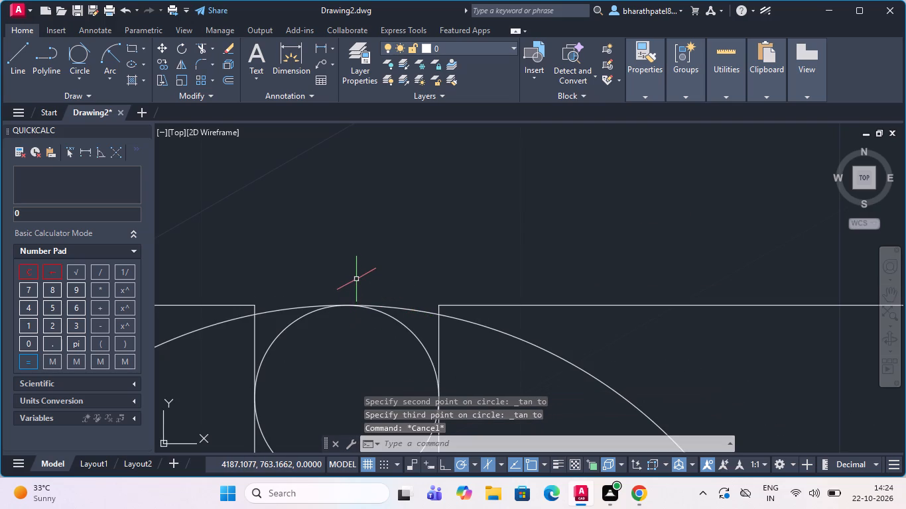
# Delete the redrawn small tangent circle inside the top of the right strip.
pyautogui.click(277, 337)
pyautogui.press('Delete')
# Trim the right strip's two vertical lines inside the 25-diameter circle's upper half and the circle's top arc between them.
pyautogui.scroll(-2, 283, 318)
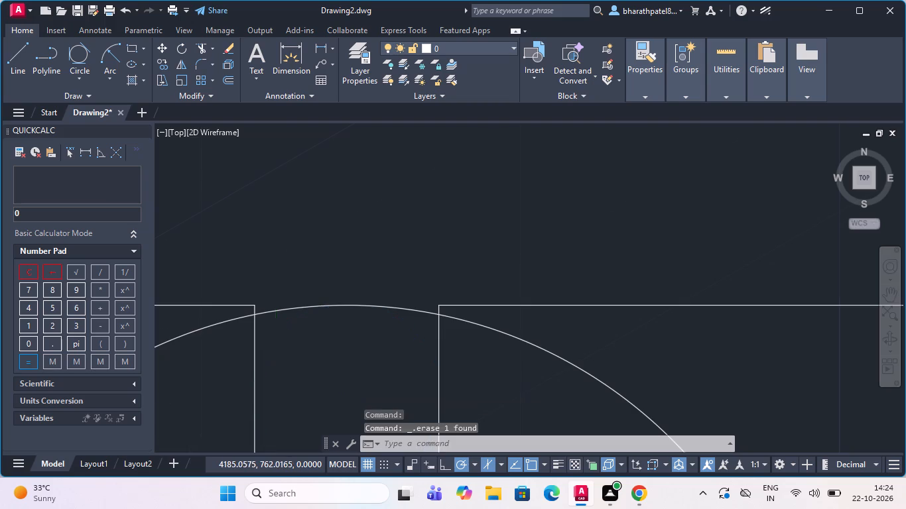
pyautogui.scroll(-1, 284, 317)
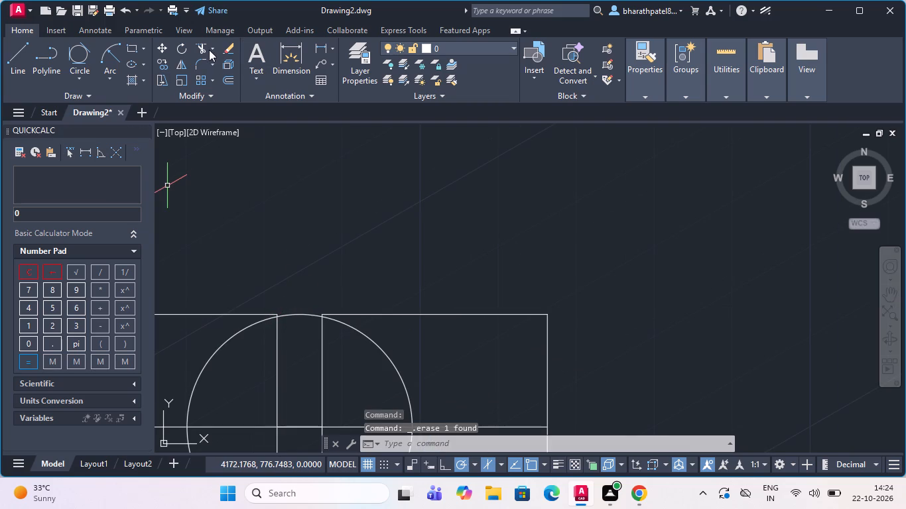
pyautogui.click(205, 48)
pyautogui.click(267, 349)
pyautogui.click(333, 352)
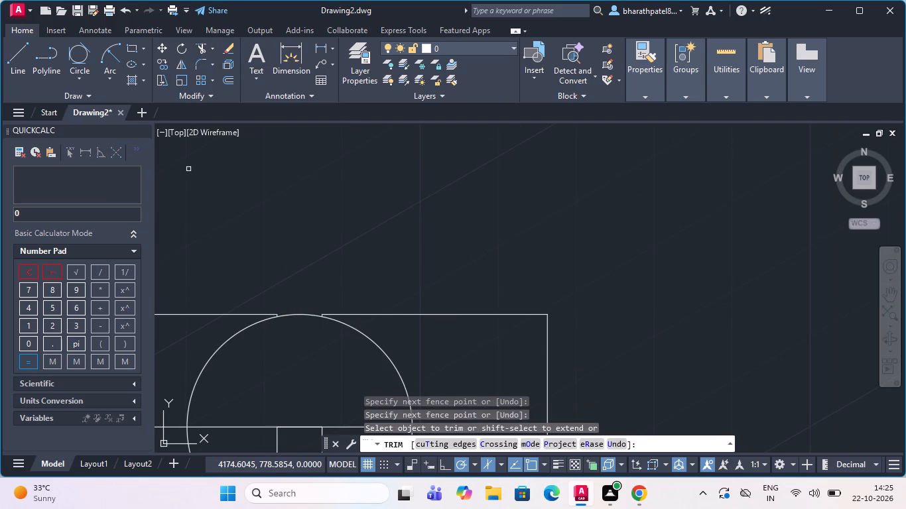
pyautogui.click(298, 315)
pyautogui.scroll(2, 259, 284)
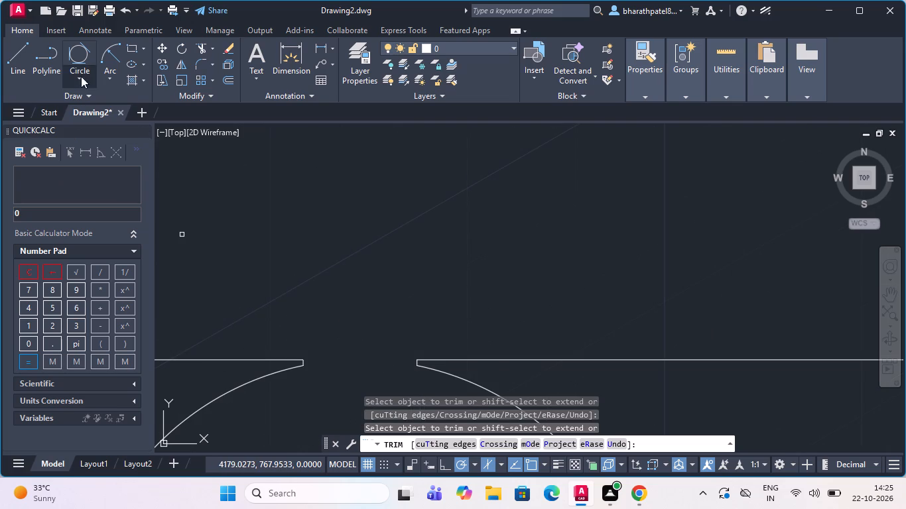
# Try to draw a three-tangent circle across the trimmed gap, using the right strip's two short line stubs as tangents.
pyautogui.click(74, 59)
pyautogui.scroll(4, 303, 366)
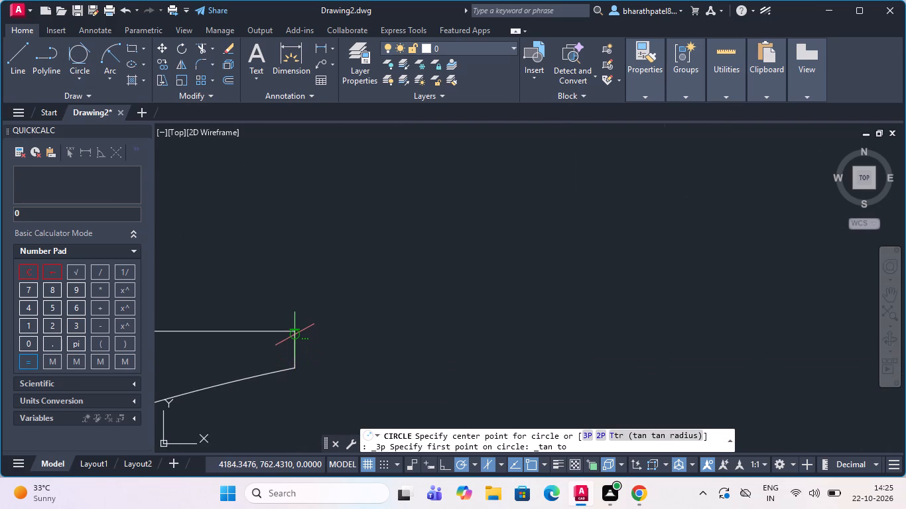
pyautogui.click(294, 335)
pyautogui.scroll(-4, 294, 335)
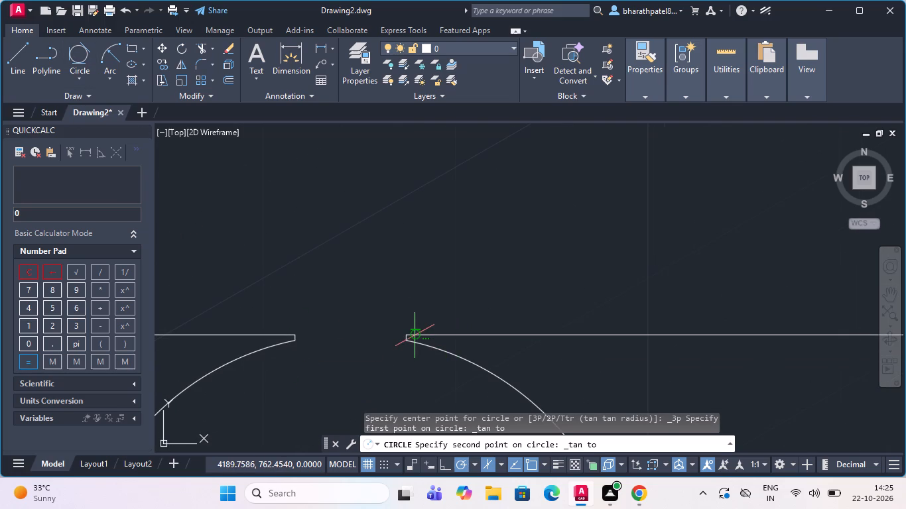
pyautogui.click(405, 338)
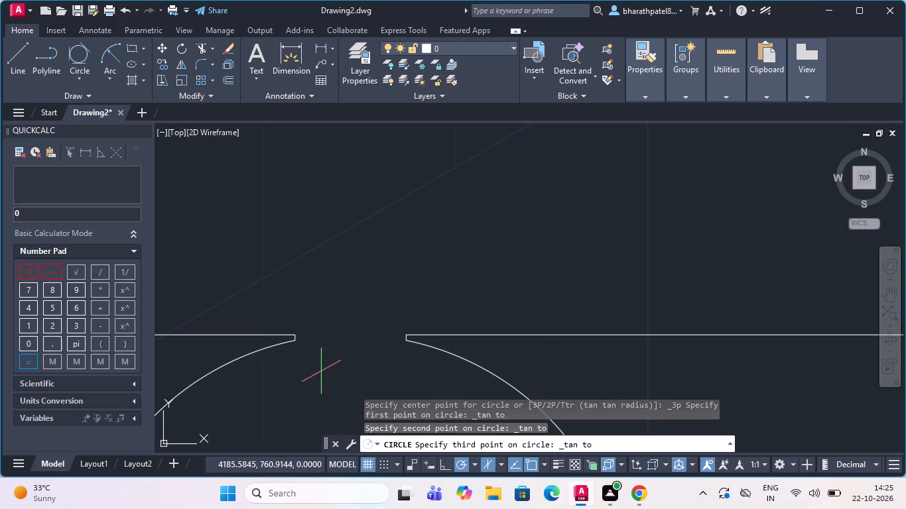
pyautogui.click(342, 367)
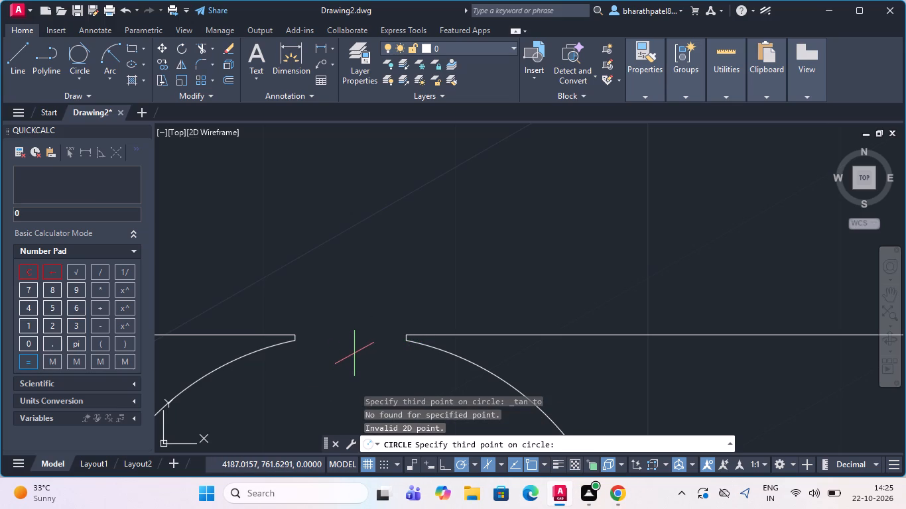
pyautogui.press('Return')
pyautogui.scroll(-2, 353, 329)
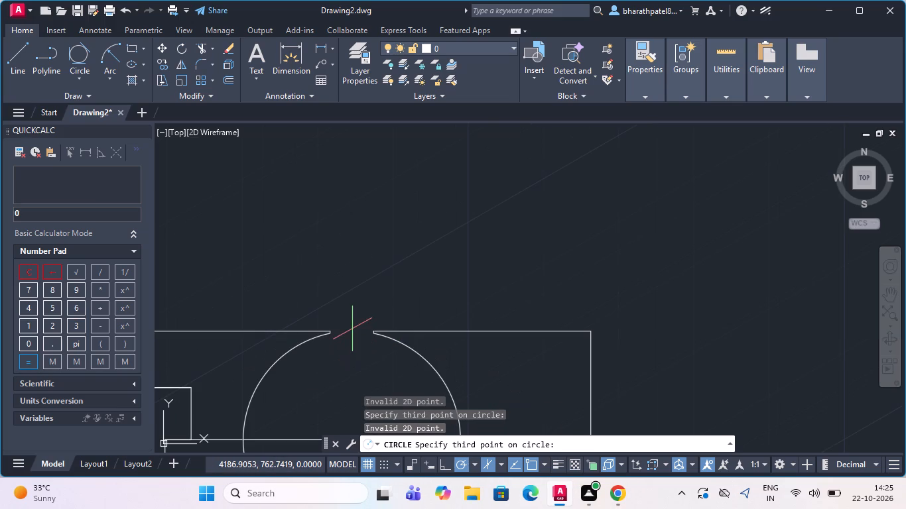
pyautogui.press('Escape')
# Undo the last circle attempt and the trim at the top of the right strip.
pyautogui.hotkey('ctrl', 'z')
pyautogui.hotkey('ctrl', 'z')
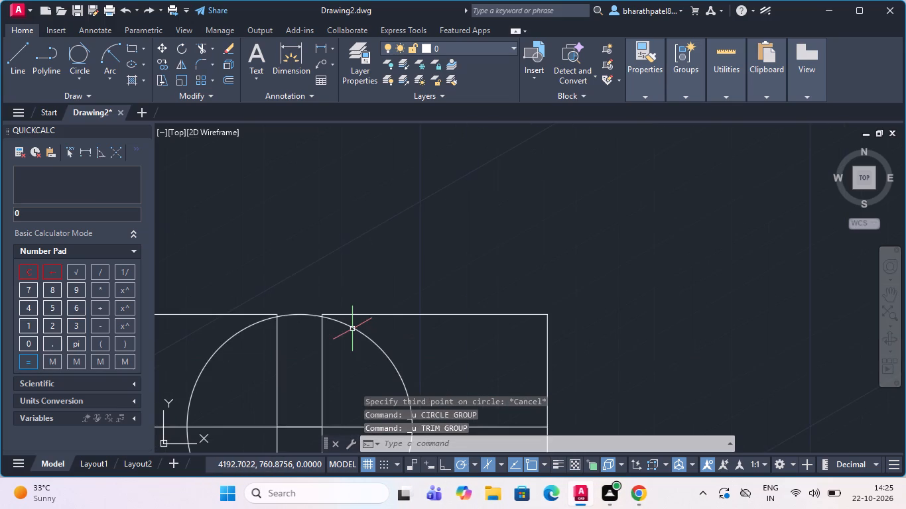
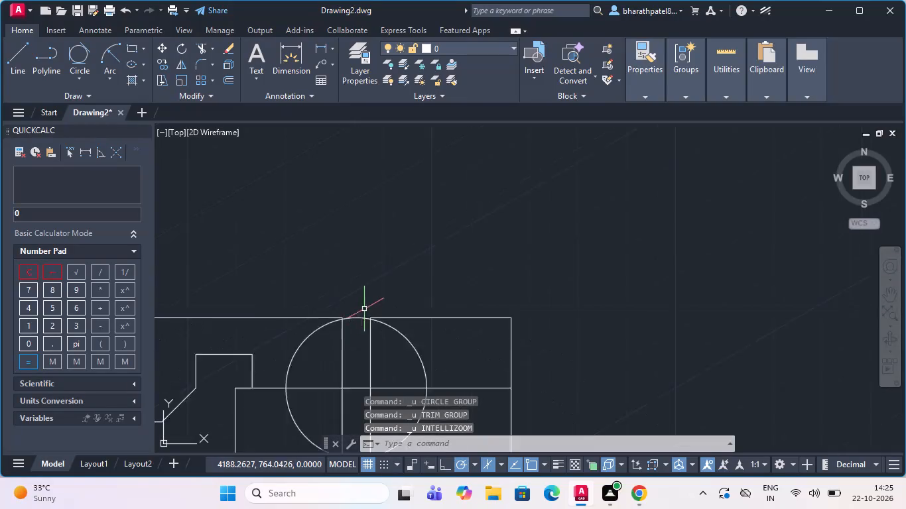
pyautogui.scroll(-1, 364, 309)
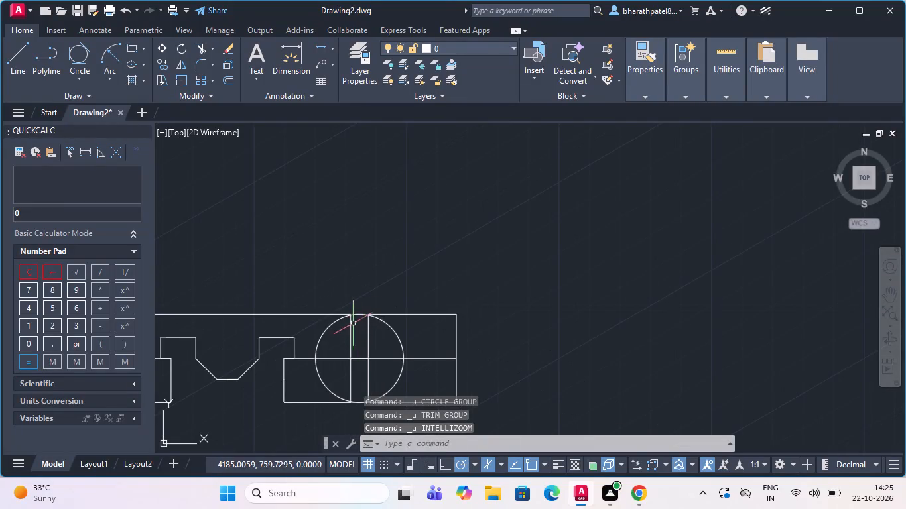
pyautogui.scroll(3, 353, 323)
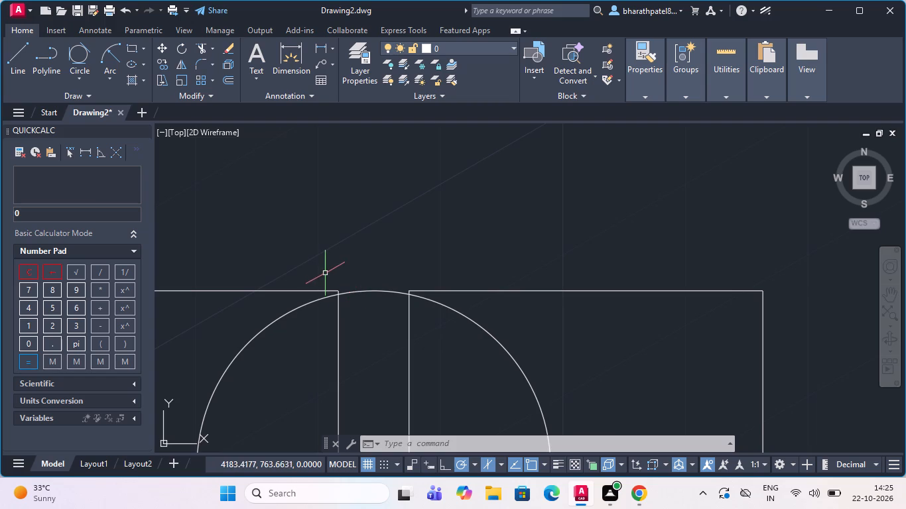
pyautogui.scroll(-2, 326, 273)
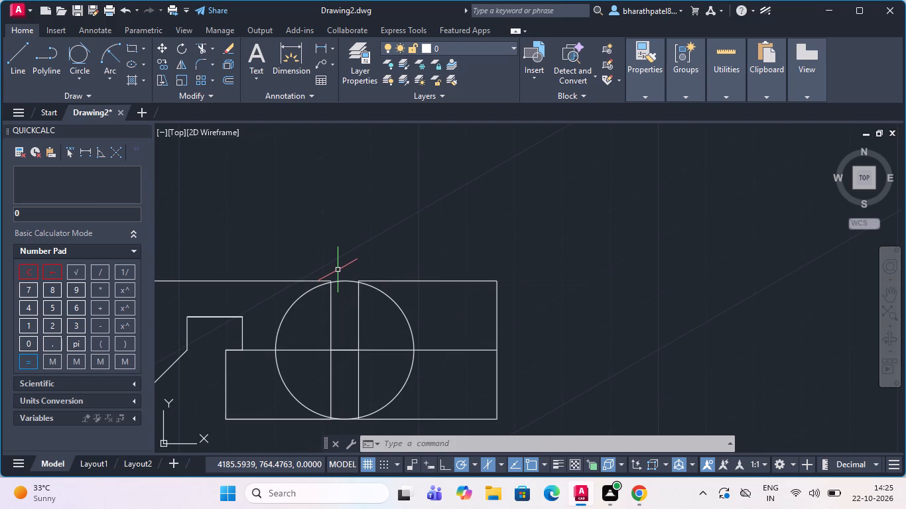
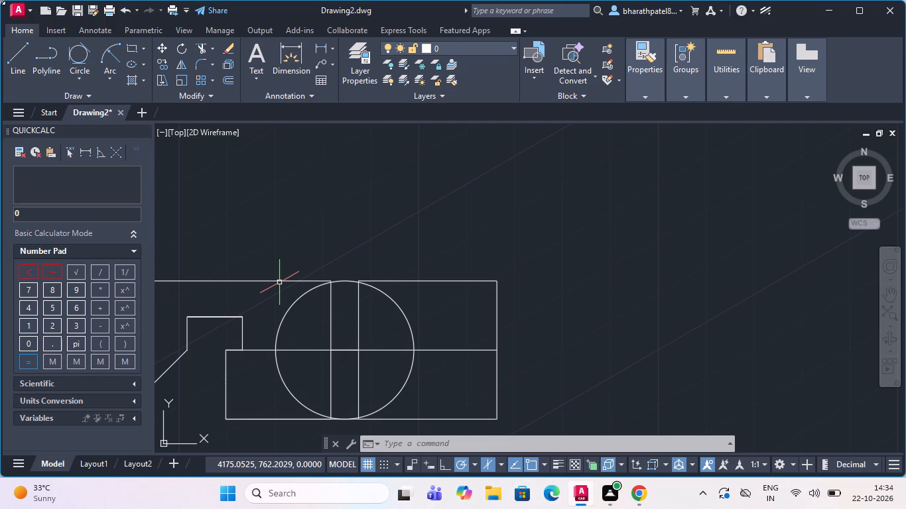
# Examine the junction of the 25-diameter circle, the vertical strip lines and the upper outline edge near the part's right end.
pyautogui.scroll(-3, 0, 1)
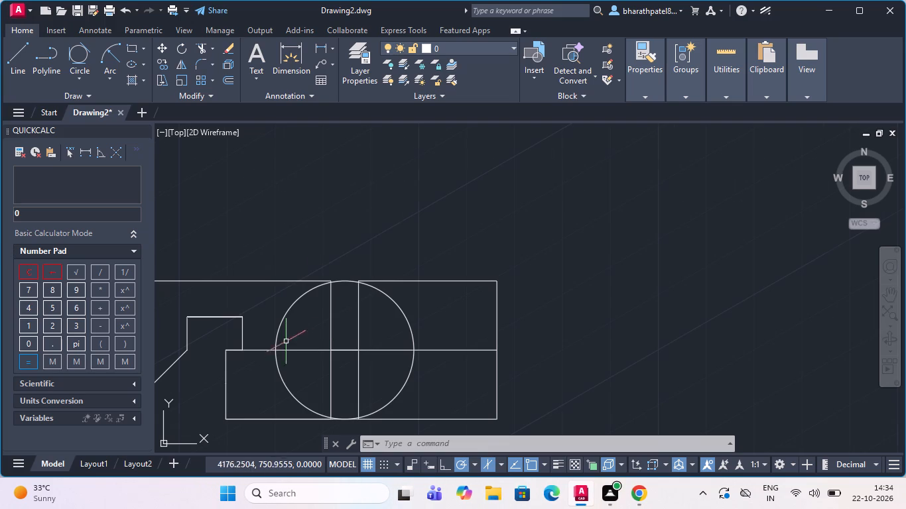
pyautogui.scroll(-2, 300, 288)
pyautogui.scroll(3, 302, 324)
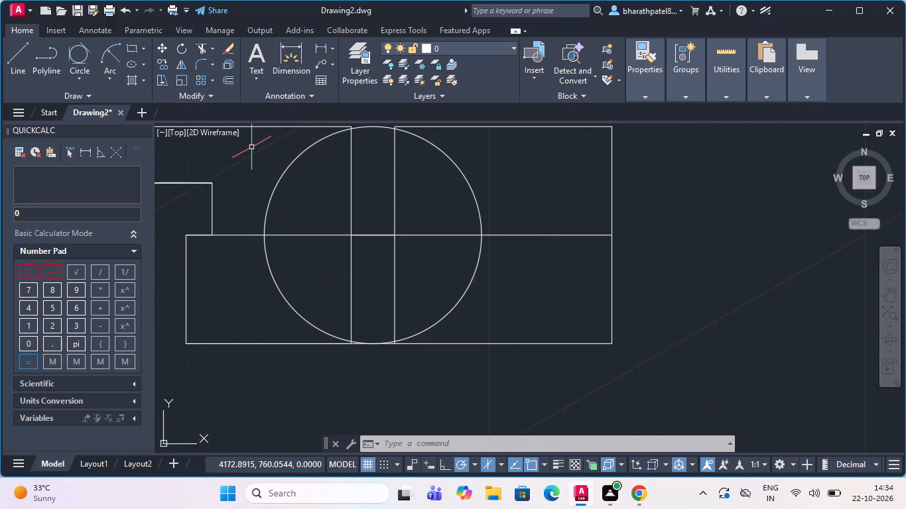
pyautogui.scroll(-2, 274, 225)
pyautogui.scroll(3, 281, 168)
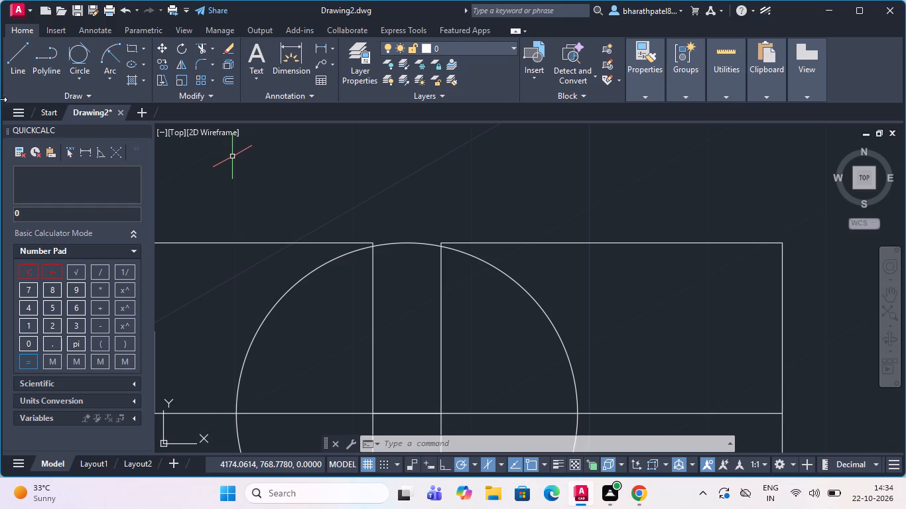
pyautogui.scroll(-2, 285, 292)
pyautogui.scroll(2, 384, 292)
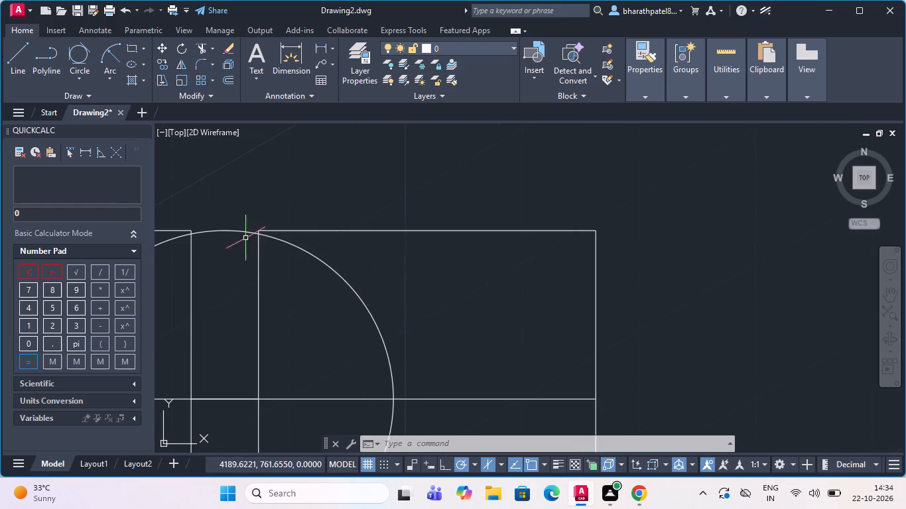
pyautogui.scroll(-2, 241, 234)
pyautogui.scroll(2, 212, 215)
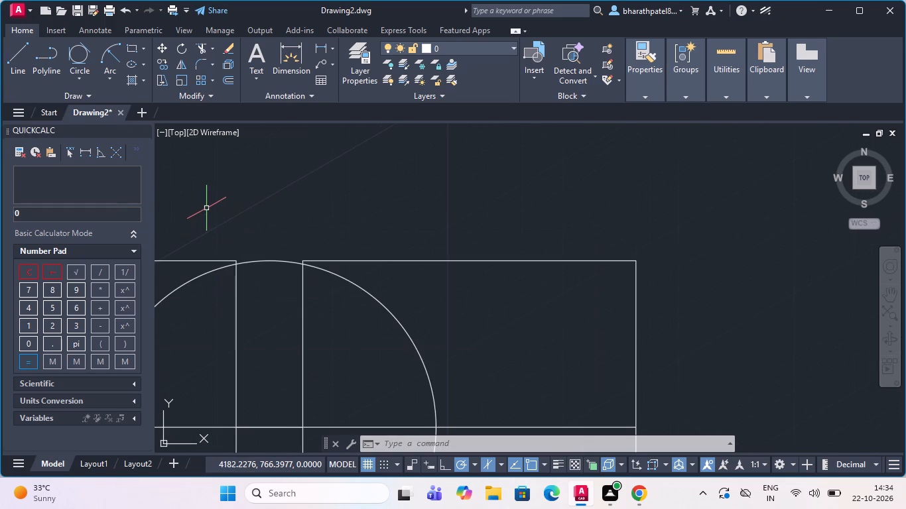
pyautogui.scroll(2, 237, 260)
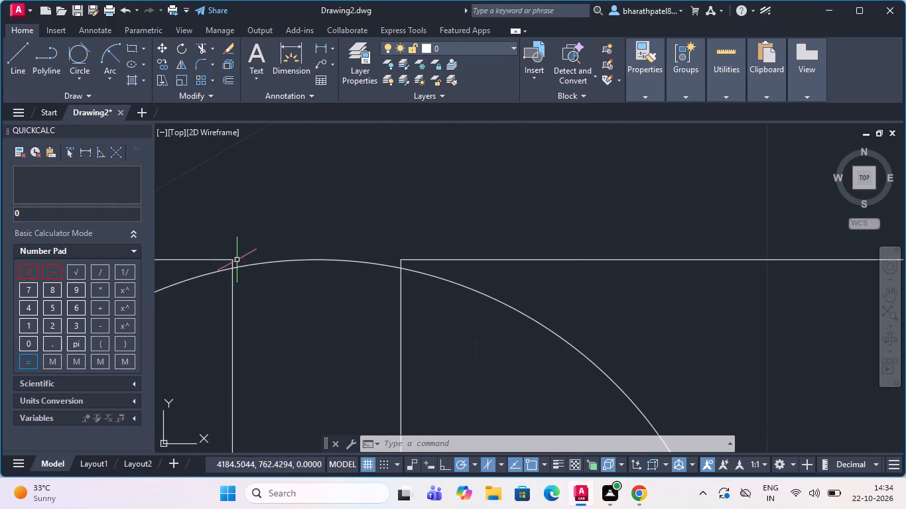
pyautogui.scroll(-2, 240, 258)
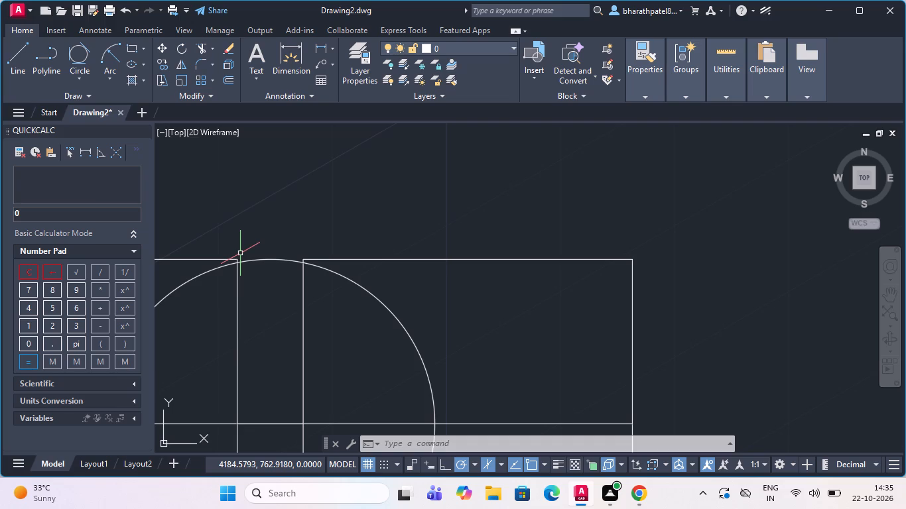
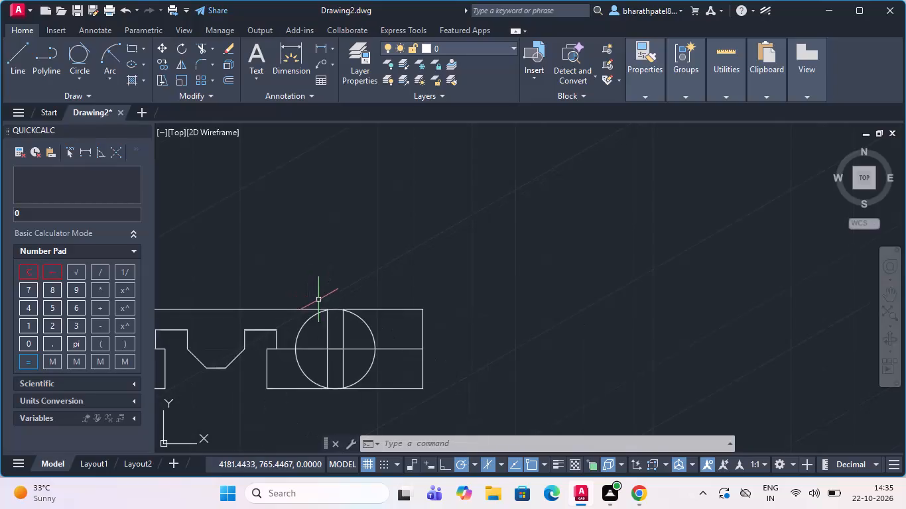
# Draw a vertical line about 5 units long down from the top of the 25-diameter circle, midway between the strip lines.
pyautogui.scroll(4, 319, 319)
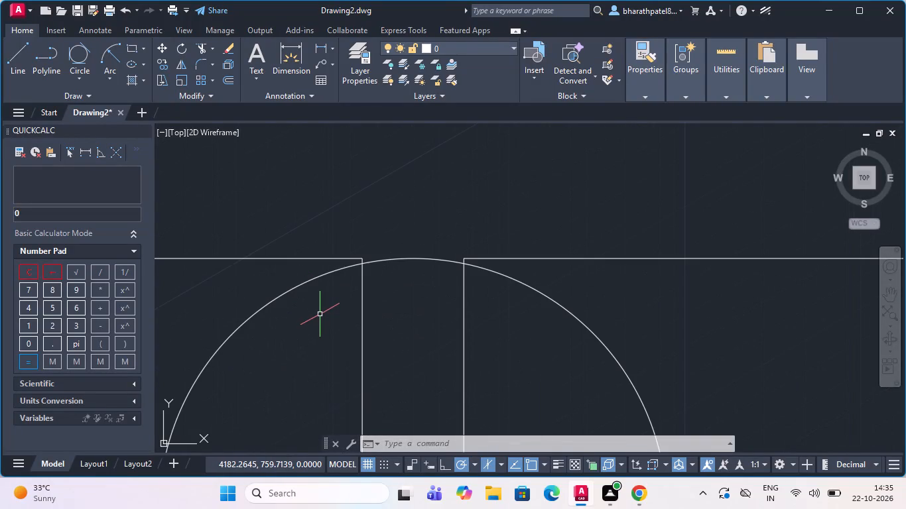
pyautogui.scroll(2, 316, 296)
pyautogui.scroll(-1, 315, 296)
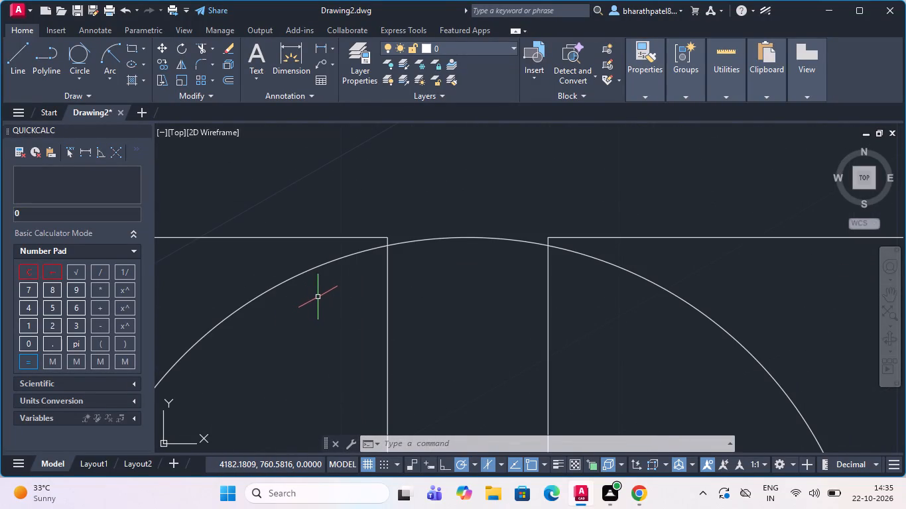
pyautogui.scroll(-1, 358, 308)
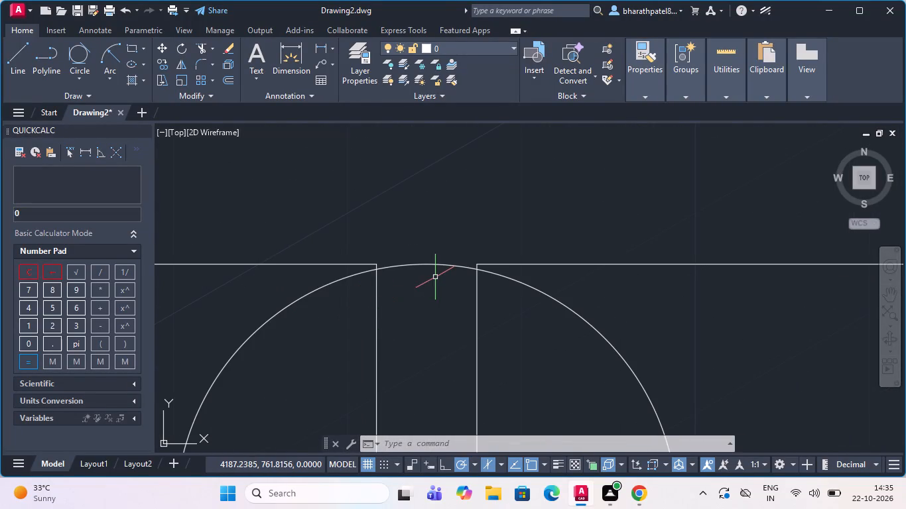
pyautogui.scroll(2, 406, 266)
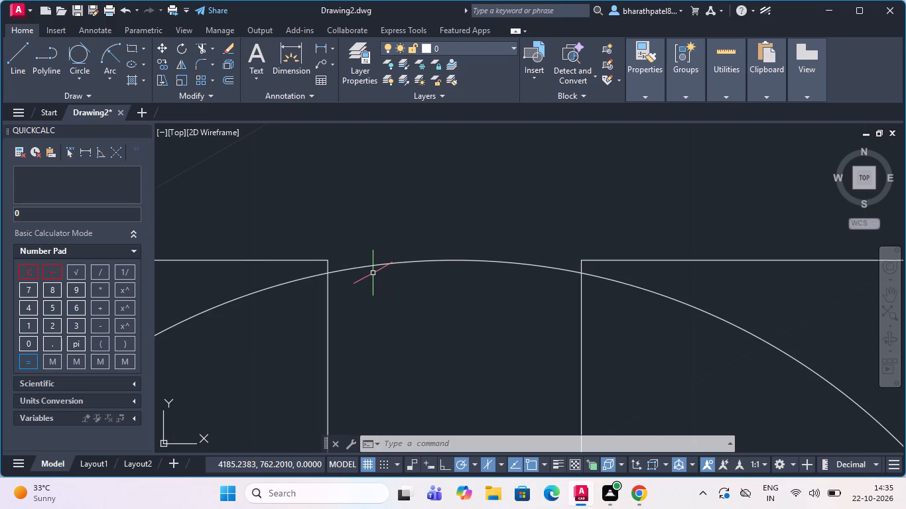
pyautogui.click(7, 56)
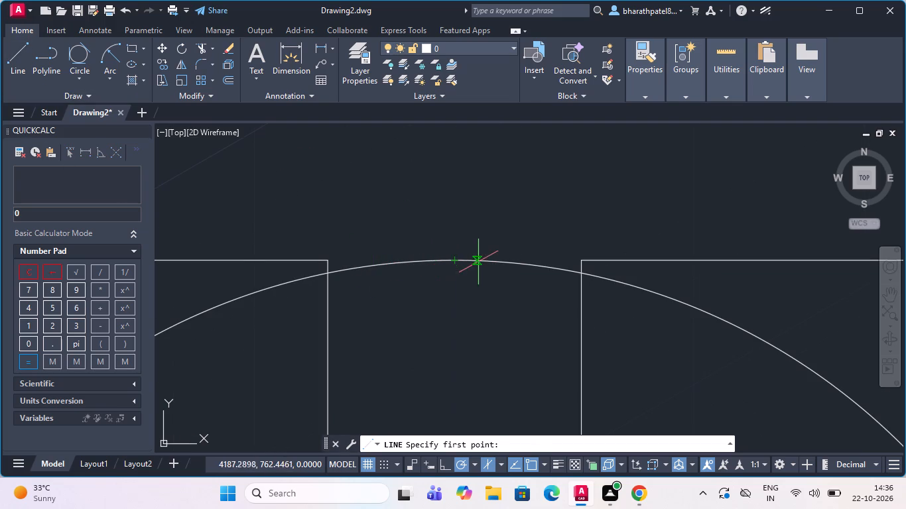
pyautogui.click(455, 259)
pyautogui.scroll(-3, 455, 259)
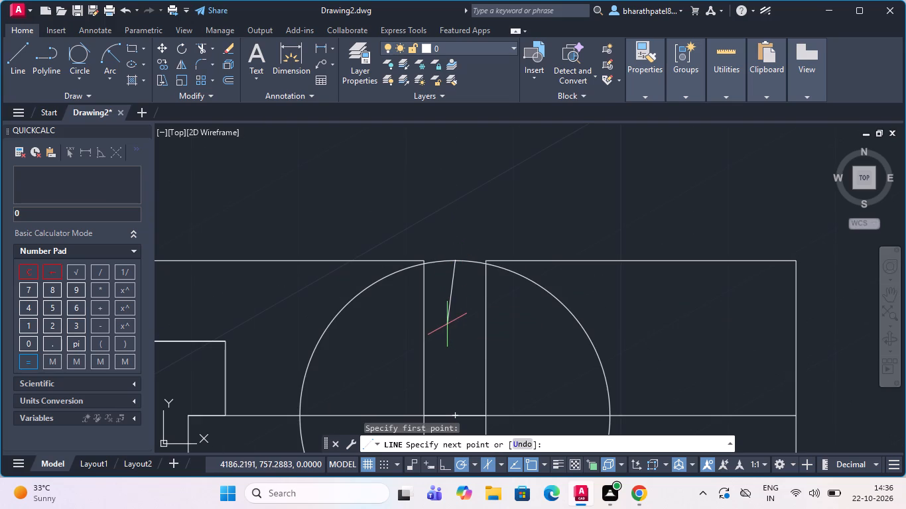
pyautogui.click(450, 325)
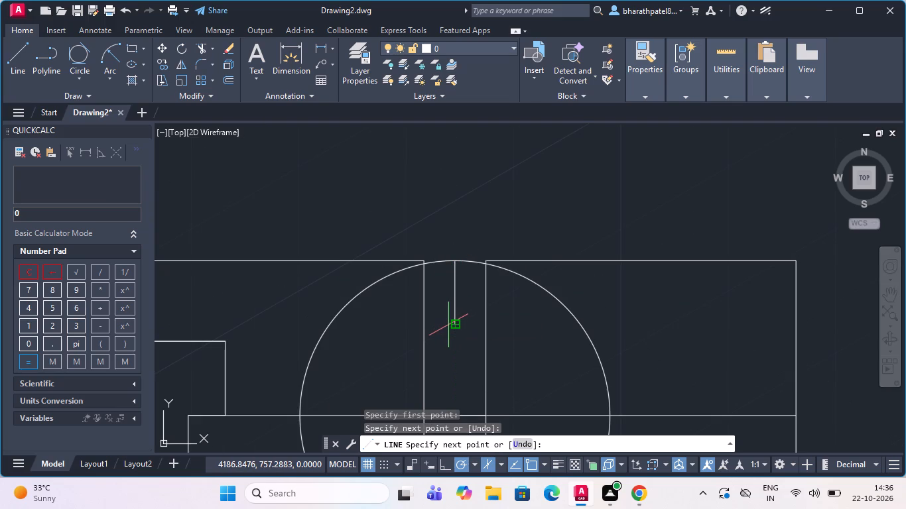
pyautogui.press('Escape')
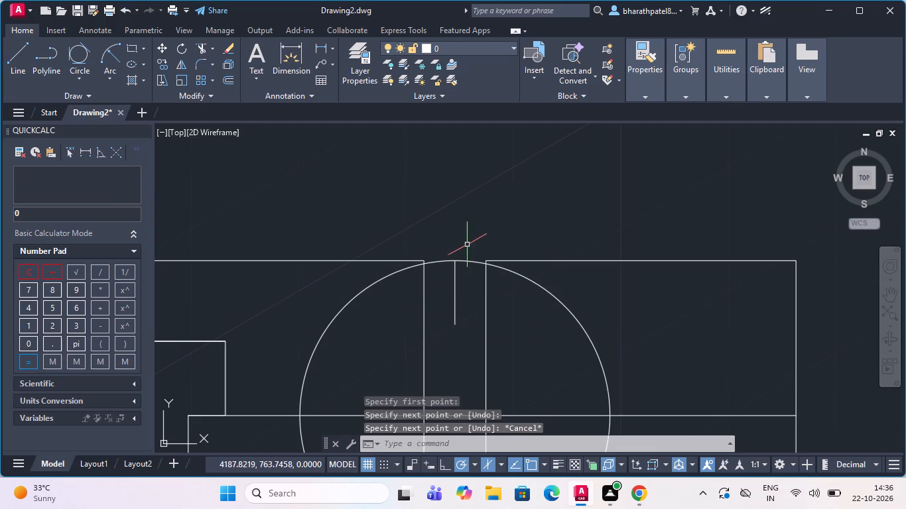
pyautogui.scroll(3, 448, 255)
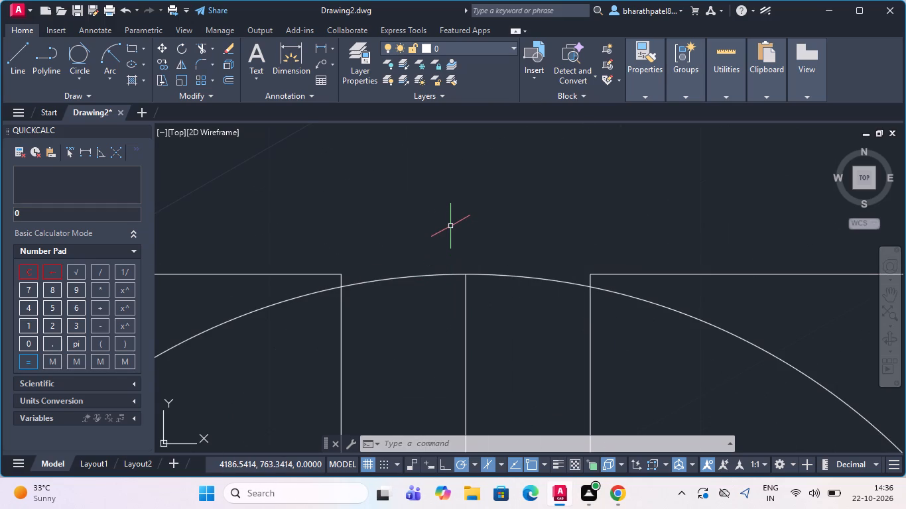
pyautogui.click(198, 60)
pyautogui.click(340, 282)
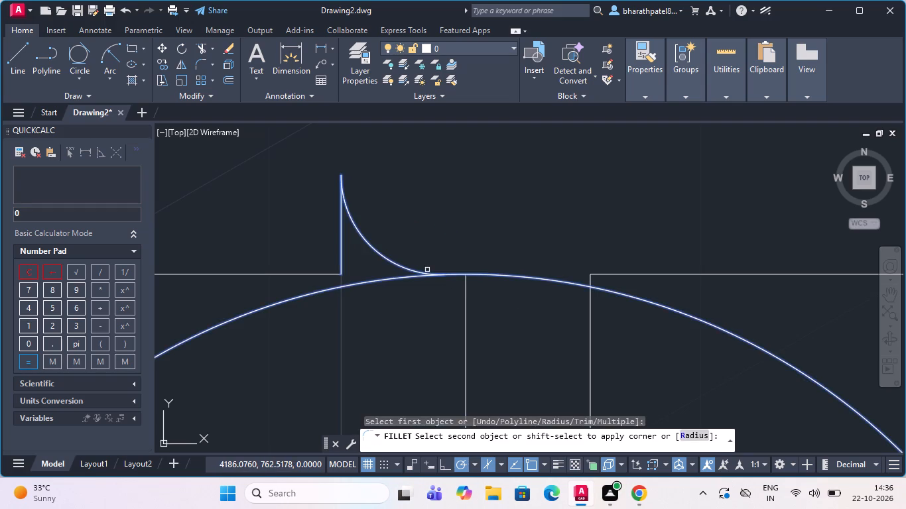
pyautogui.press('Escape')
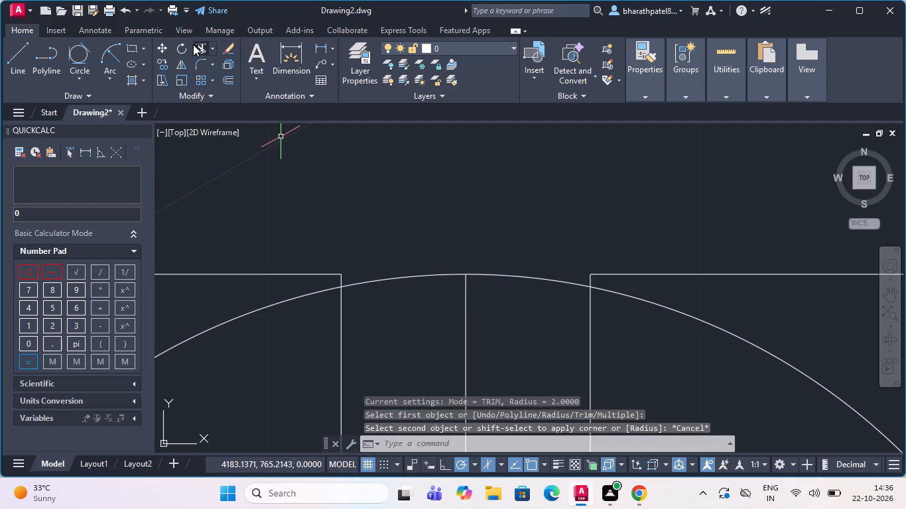
# Trim both upper arc pieces of the 25-diameter circle lying between the two vertical strip lines.
pyautogui.click(197, 44)
pyautogui.click(410, 271)
pyautogui.click(411, 300)
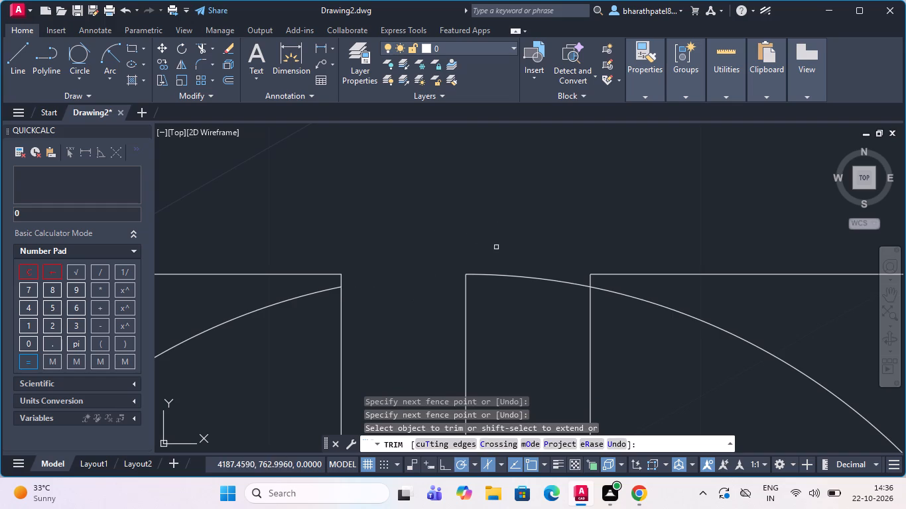
pyautogui.moveTo(497, 247); pyautogui.dragTo(498, 284)
pyautogui.click(503, 335)
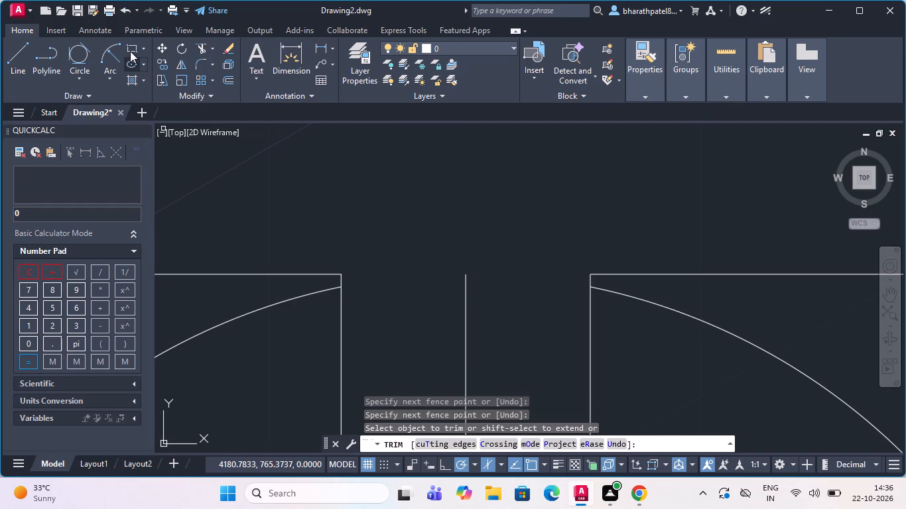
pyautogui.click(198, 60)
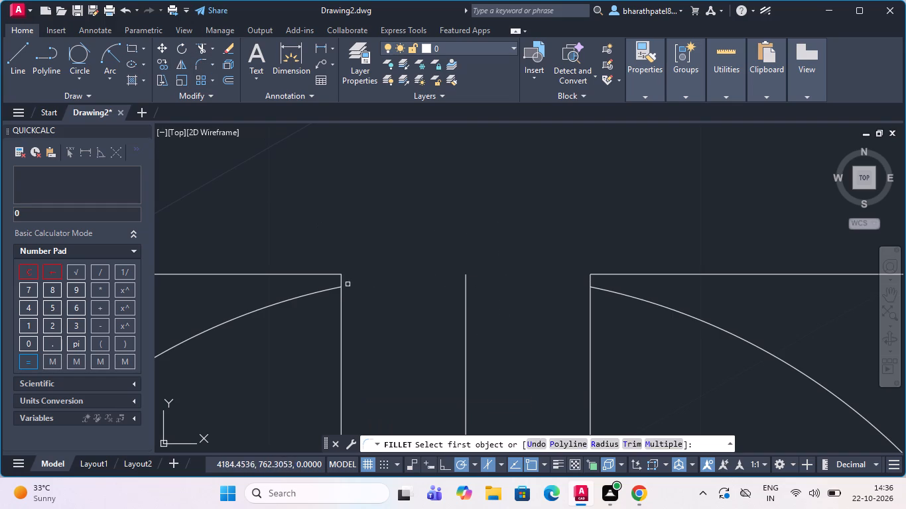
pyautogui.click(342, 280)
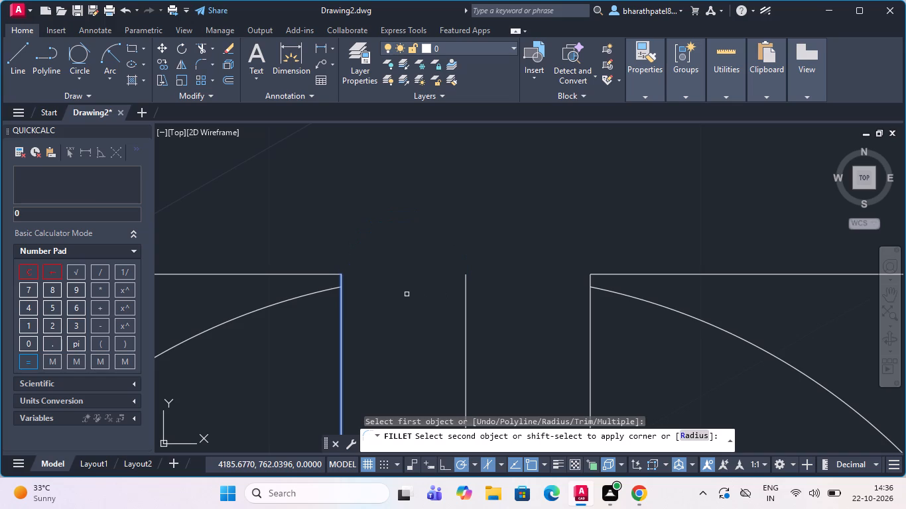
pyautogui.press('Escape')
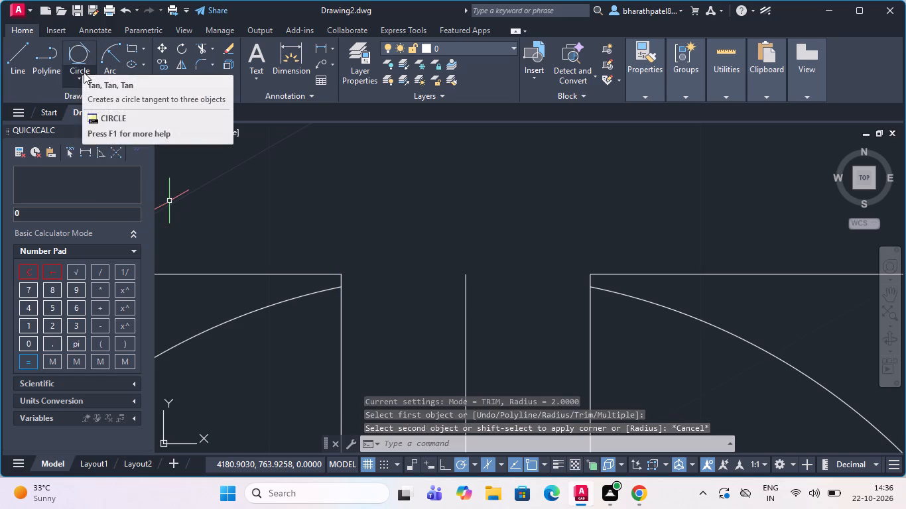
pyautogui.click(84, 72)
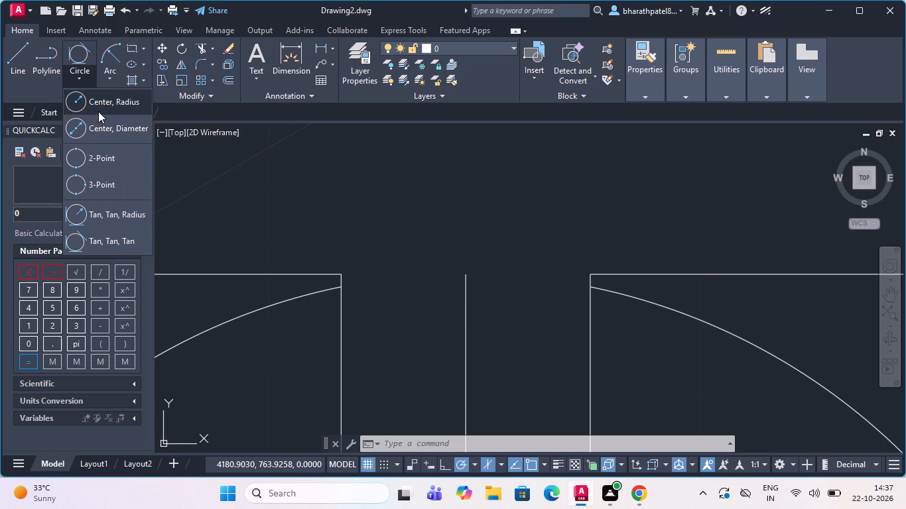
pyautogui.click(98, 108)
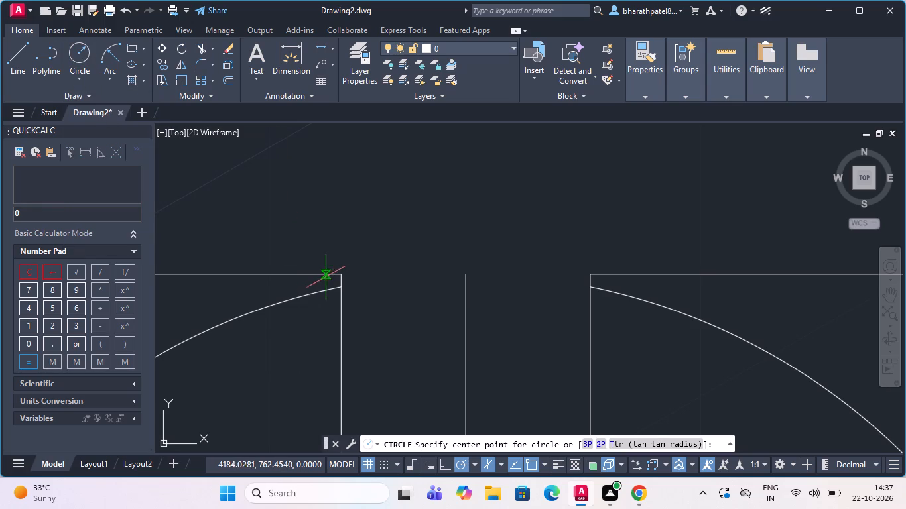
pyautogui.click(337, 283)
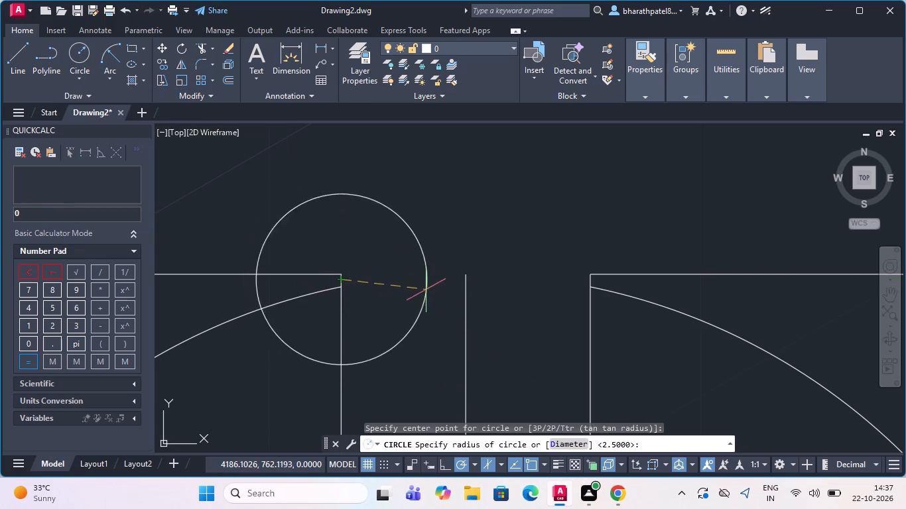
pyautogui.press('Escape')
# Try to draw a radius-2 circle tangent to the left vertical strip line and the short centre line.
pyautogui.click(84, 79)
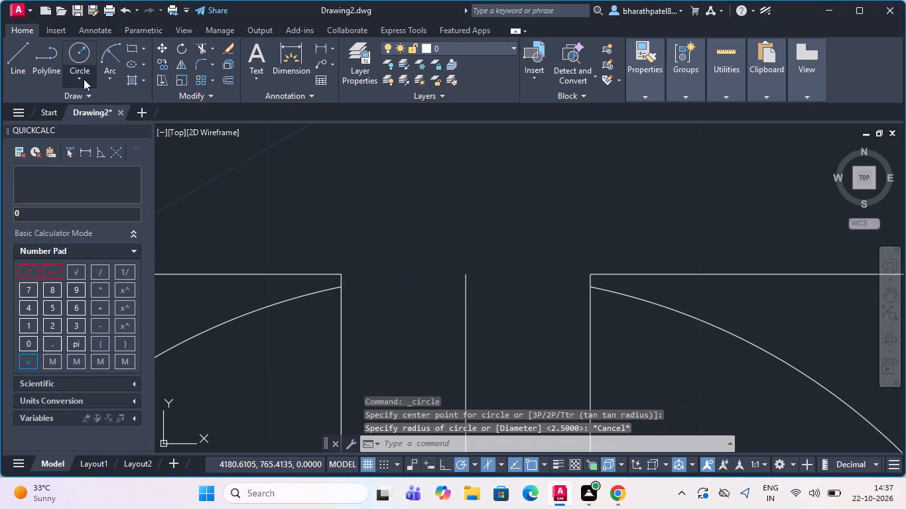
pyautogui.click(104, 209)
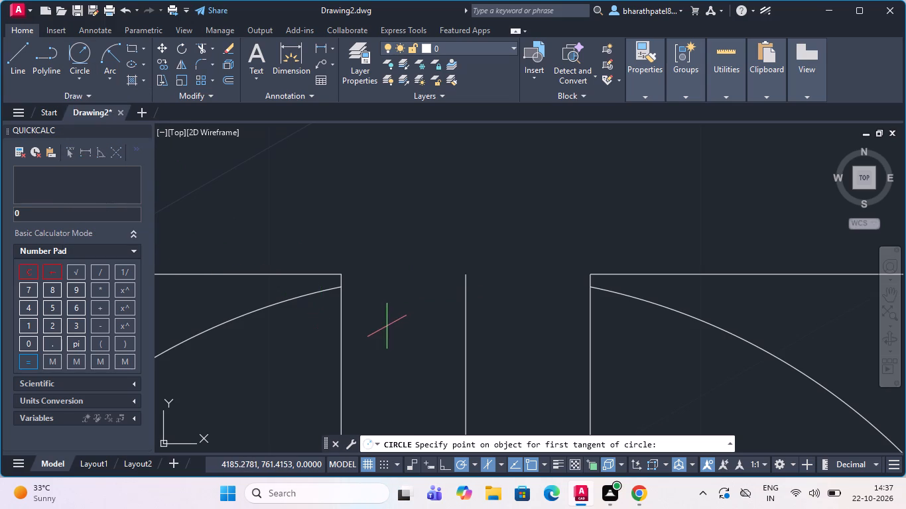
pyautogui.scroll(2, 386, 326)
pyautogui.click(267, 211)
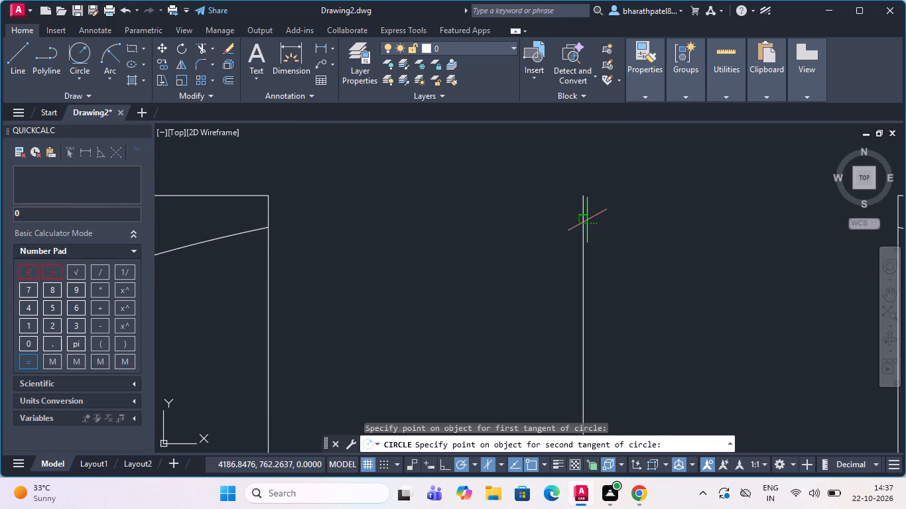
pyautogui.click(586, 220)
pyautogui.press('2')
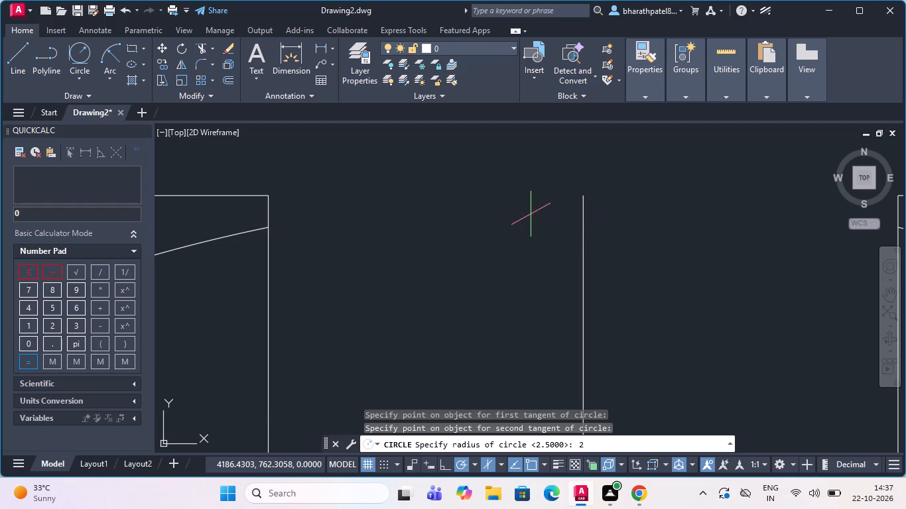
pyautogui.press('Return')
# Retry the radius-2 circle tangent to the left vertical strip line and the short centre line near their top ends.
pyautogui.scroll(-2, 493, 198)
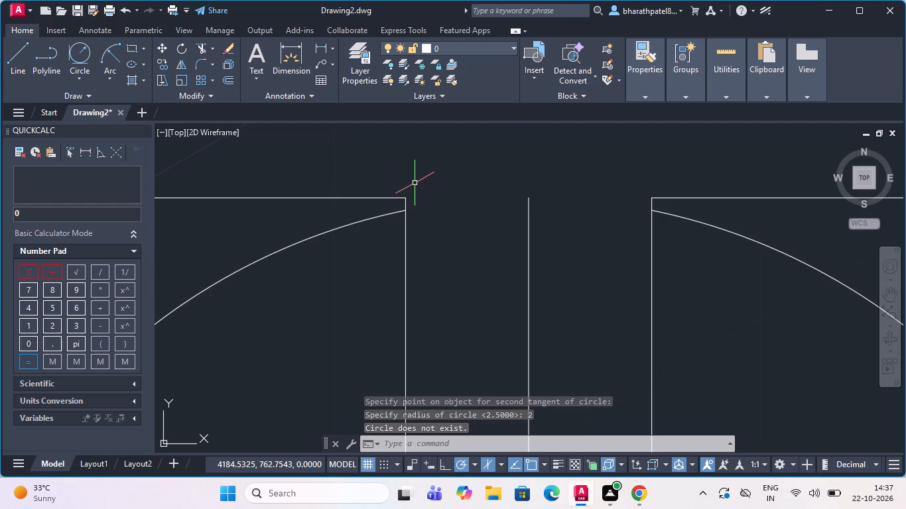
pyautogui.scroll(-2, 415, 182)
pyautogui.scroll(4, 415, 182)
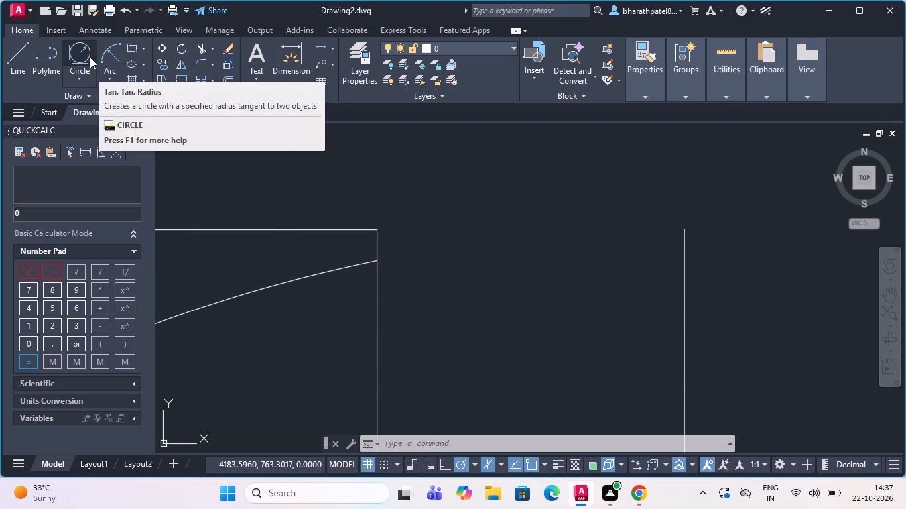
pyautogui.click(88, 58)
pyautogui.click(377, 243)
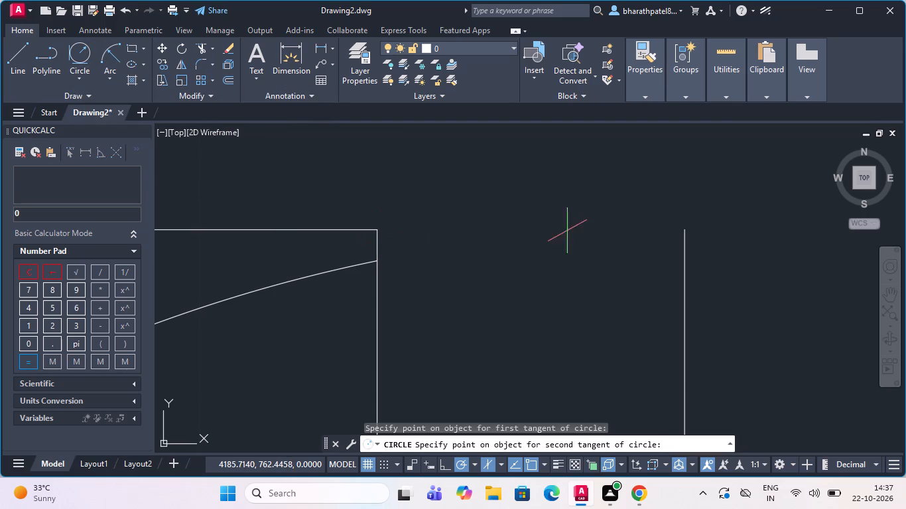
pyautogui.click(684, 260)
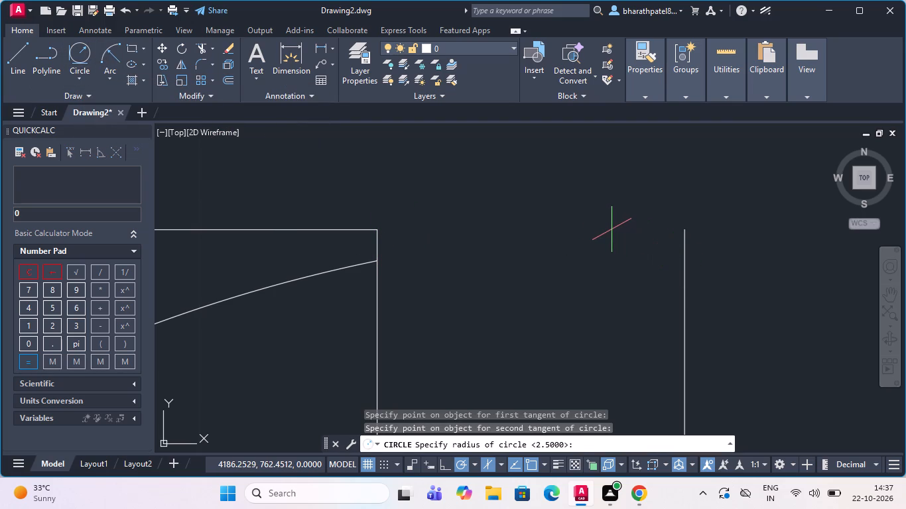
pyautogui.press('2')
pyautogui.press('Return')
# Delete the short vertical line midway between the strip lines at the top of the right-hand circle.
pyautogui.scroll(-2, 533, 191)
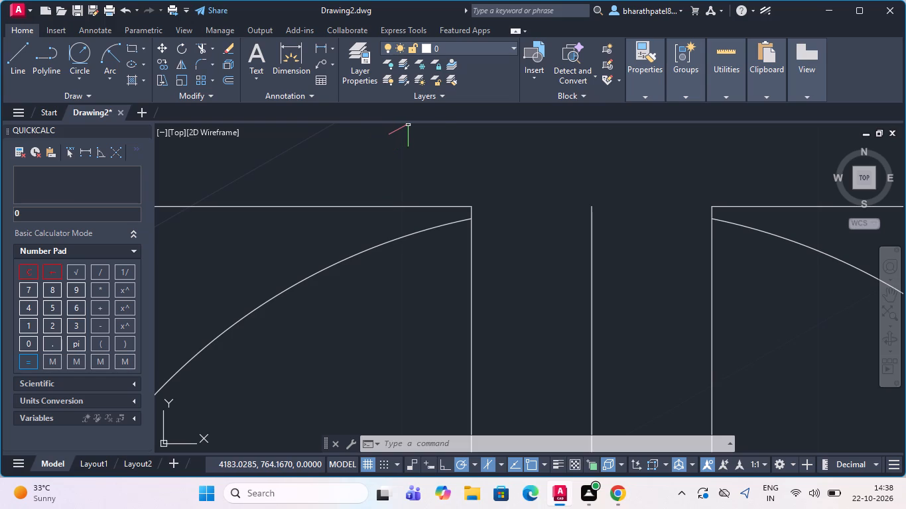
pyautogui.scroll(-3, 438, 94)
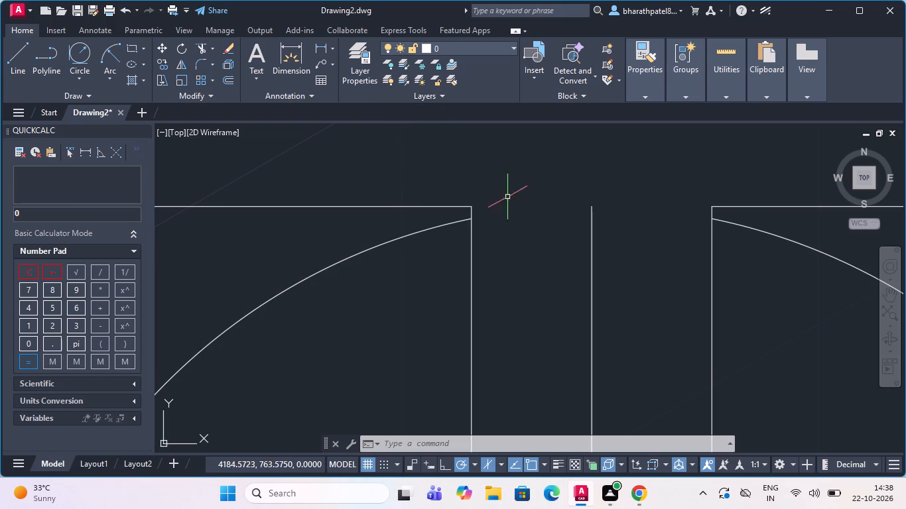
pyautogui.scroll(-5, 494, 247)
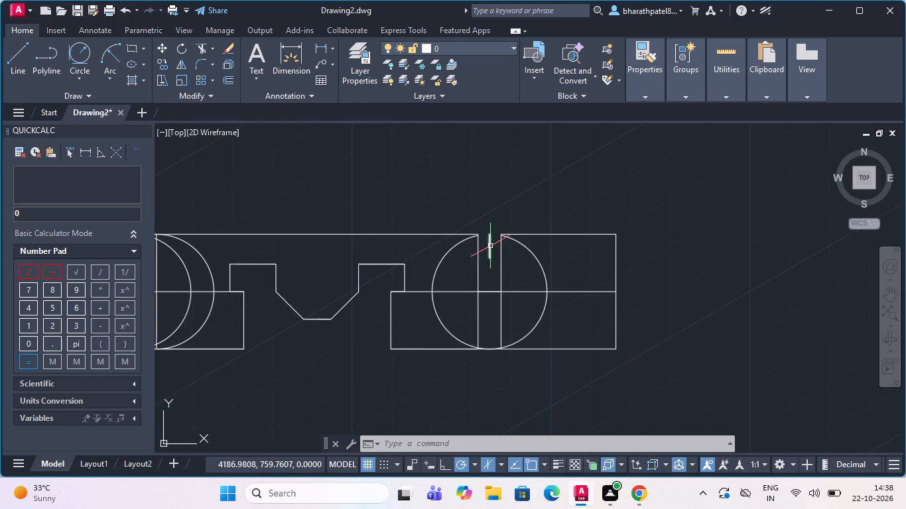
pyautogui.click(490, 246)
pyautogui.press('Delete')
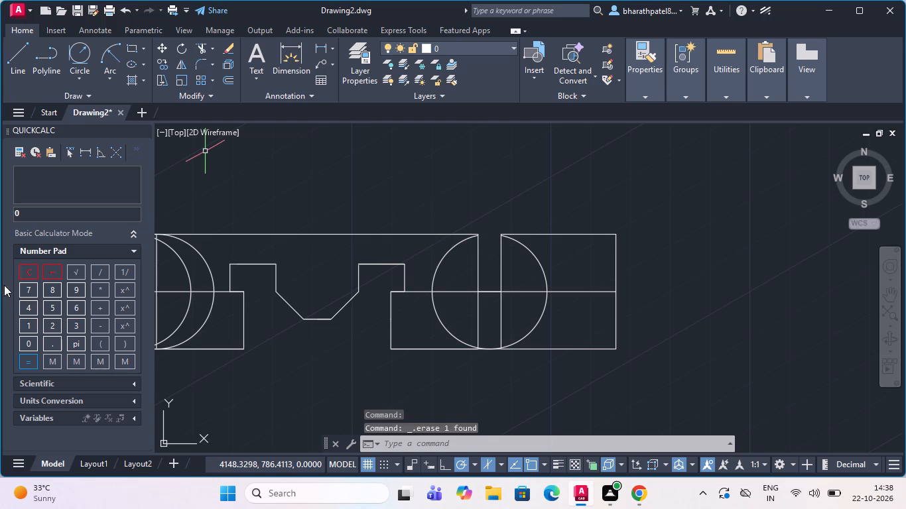
# Draw a 21-unit-diameter circle concentric with the trimmed 25-diameter circle near the part's right end.
pyautogui.click(79, 80)
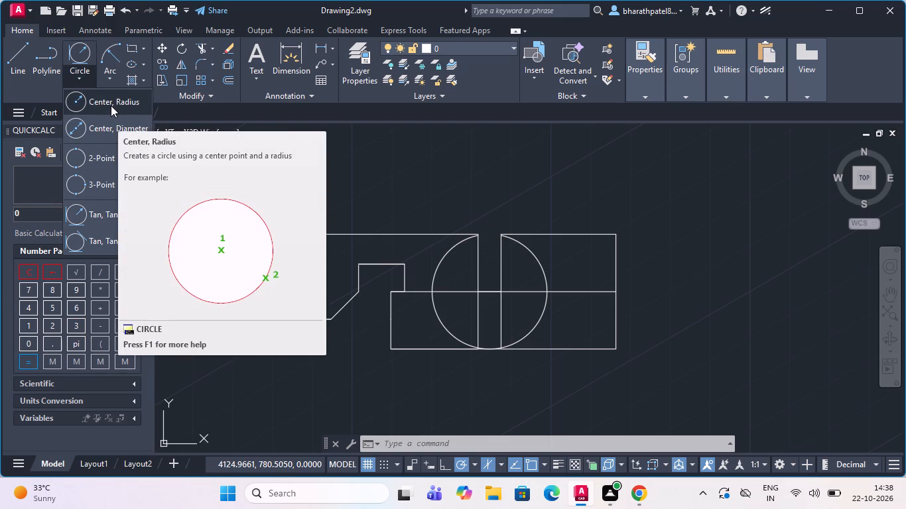
pyautogui.click(98, 125)
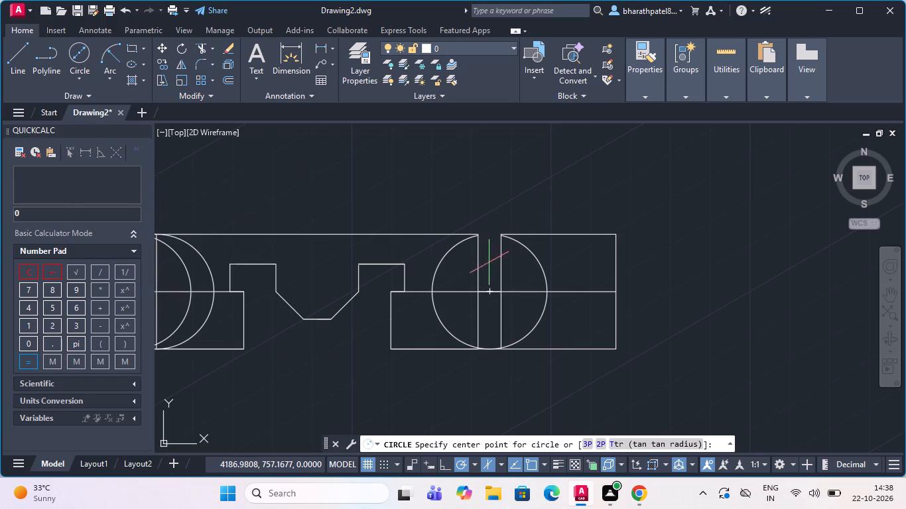
pyautogui.click(488, 288)
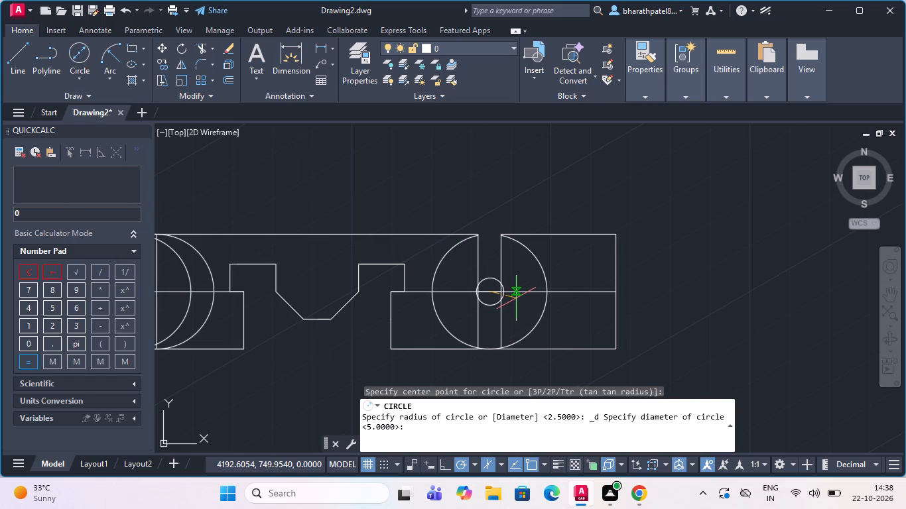
pyautogui.write('21')
pyautogui.press('Return')
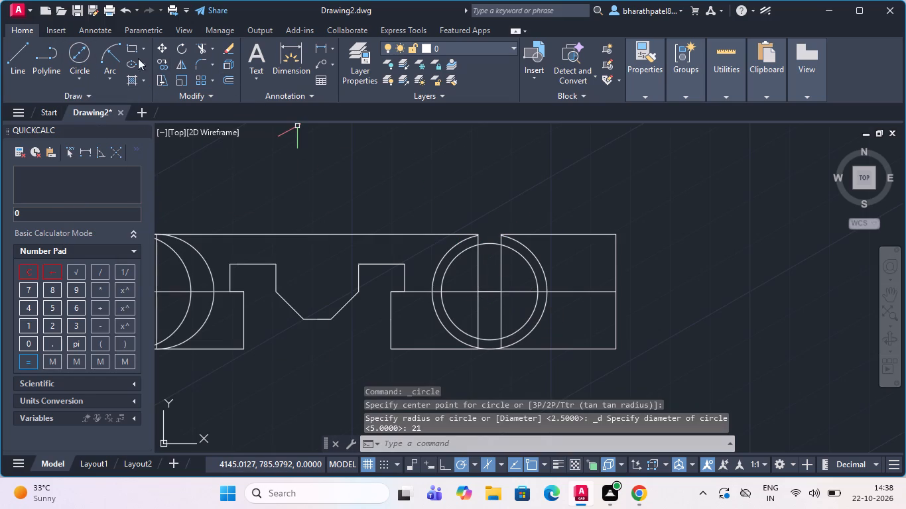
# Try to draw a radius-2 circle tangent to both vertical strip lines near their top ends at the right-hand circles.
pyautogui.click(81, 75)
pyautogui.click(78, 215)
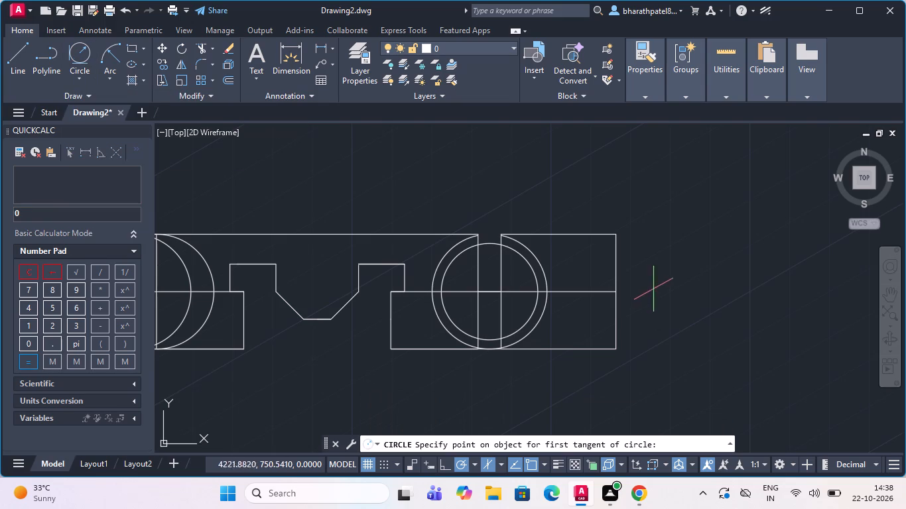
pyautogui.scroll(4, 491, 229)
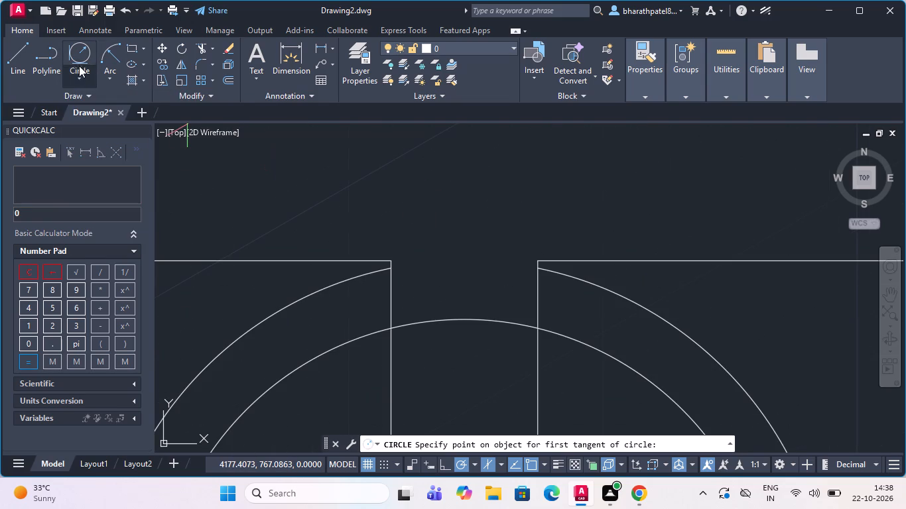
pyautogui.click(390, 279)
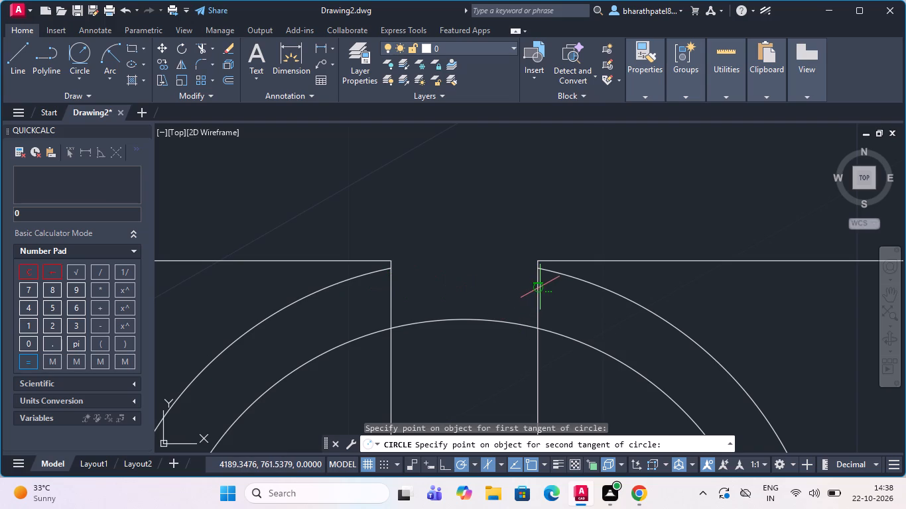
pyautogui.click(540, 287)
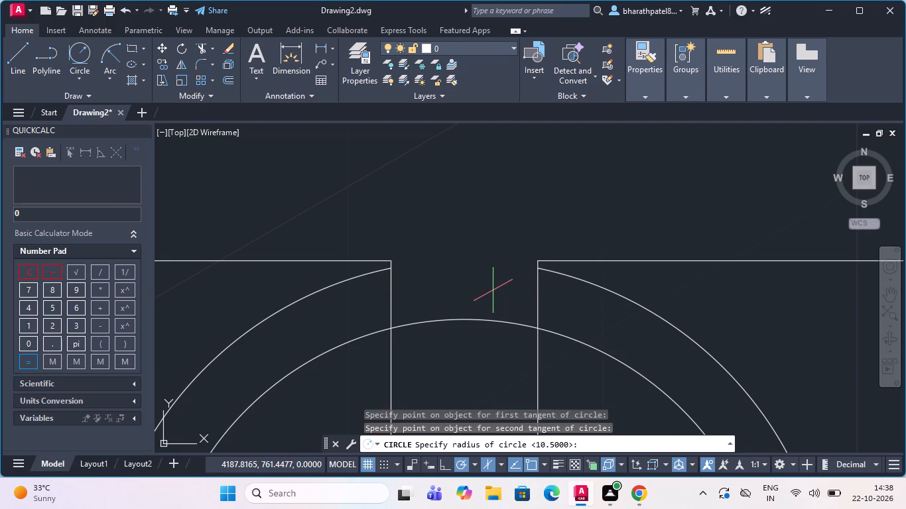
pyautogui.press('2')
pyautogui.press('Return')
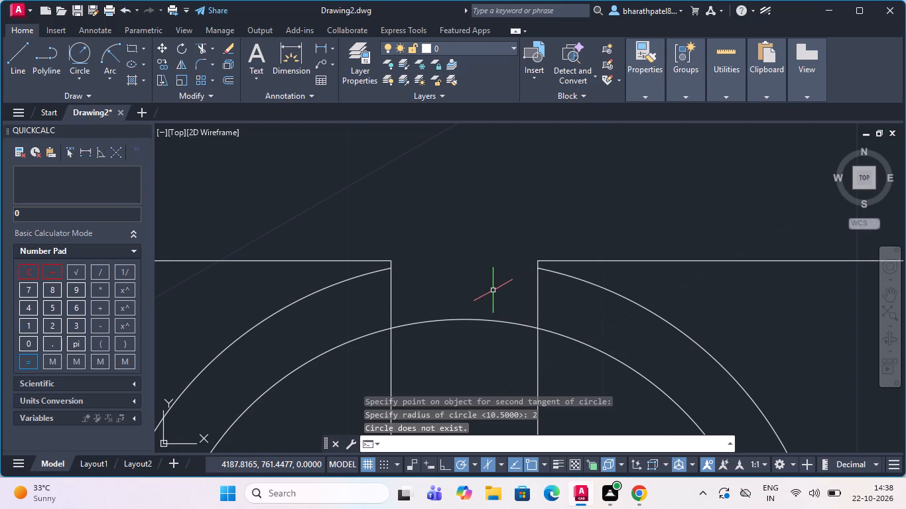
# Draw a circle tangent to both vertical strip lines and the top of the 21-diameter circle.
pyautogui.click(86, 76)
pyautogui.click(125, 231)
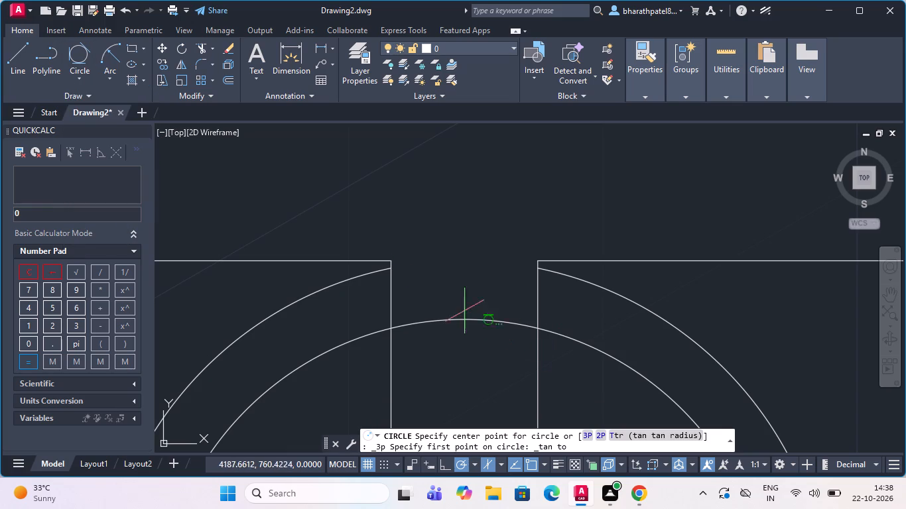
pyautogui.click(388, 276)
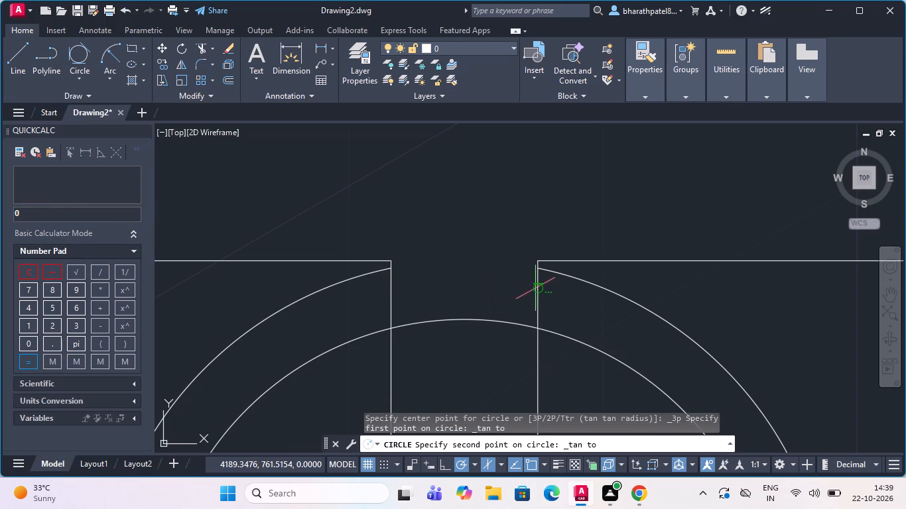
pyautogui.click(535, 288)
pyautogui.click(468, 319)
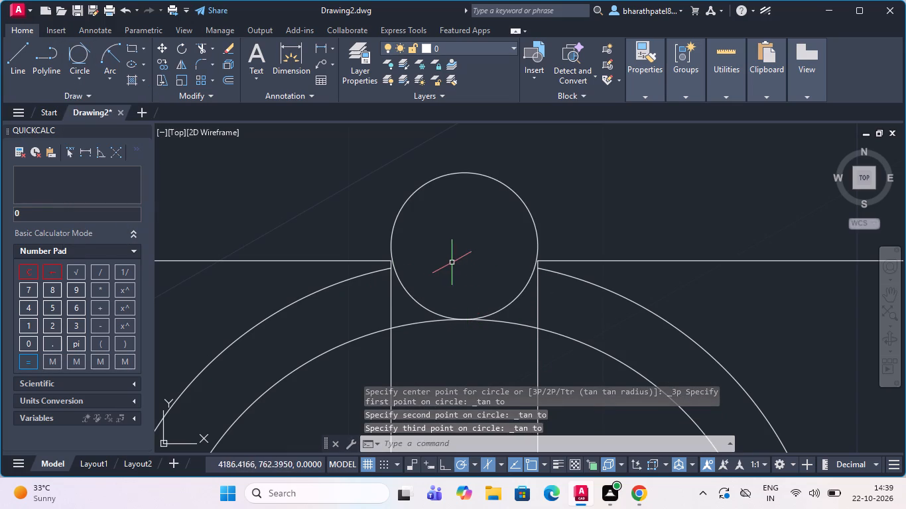
# Check the radius of the small tangent circle with a radius dimension, without placing it.
pyautogui.scroll(2, 441, 261)
pyautogui.scroll(-2, 441, 261)
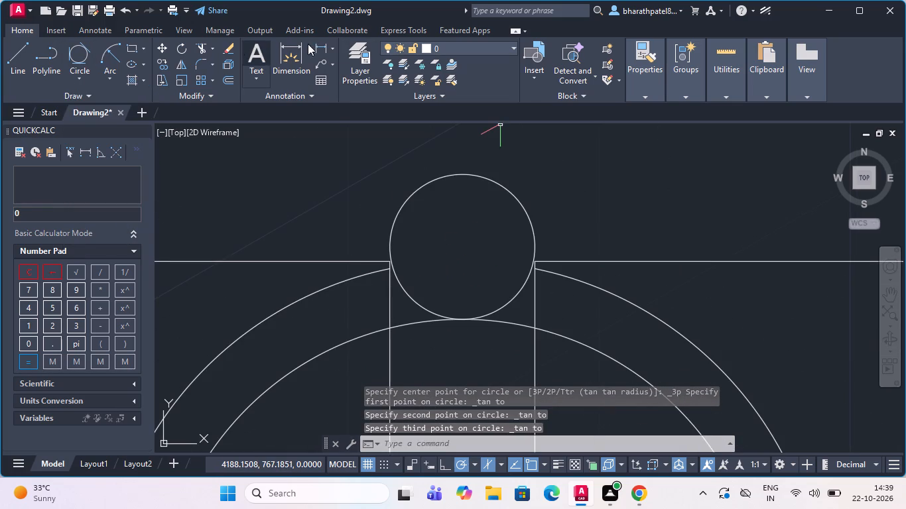
pyautogui.click(334, 47)
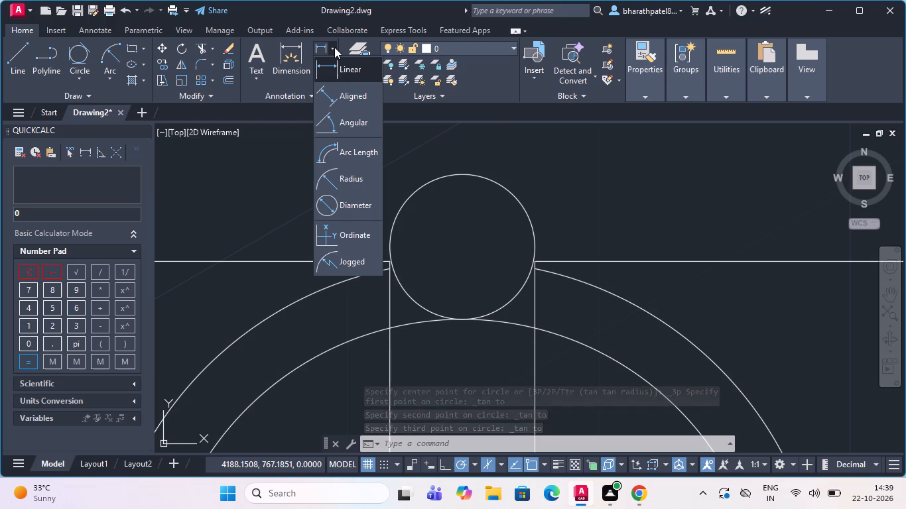
pyautogui.click(344, 172)
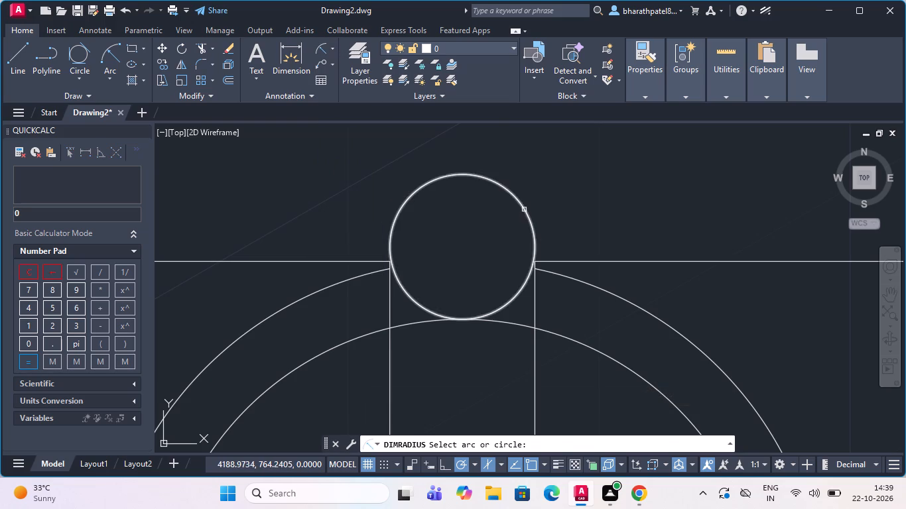
pyautogui.click(524, 209)
pyautogui.scroll(-3, 537, 201)
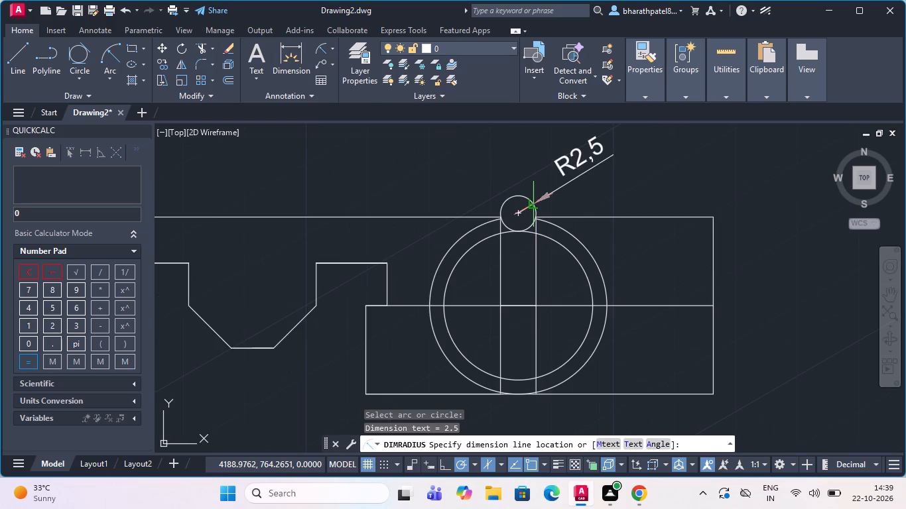
pyautogui.press('Escape')
pyautogui.scroll(-3, 533, 200)
pyautogui.scroll(4, 523, 189)
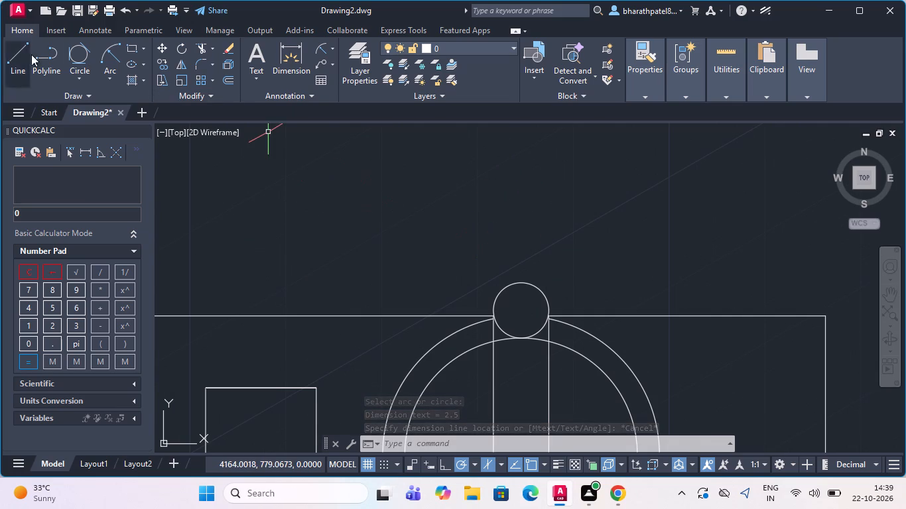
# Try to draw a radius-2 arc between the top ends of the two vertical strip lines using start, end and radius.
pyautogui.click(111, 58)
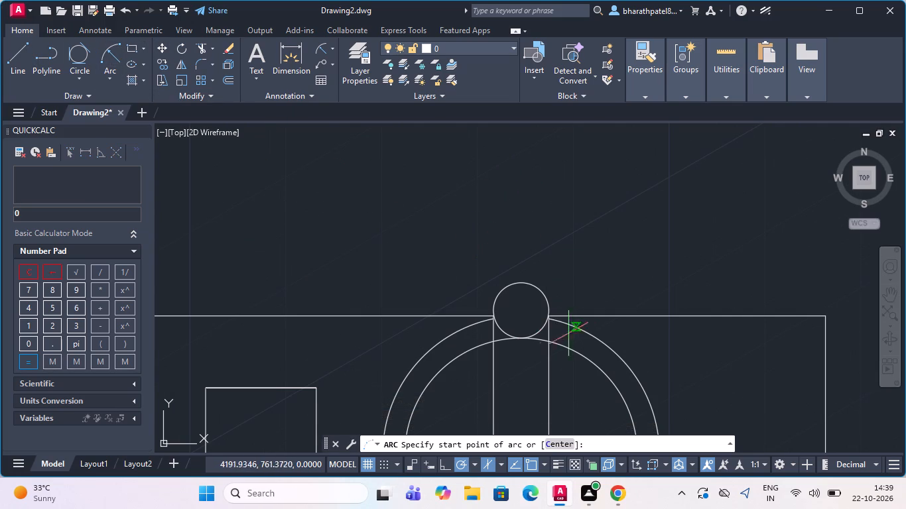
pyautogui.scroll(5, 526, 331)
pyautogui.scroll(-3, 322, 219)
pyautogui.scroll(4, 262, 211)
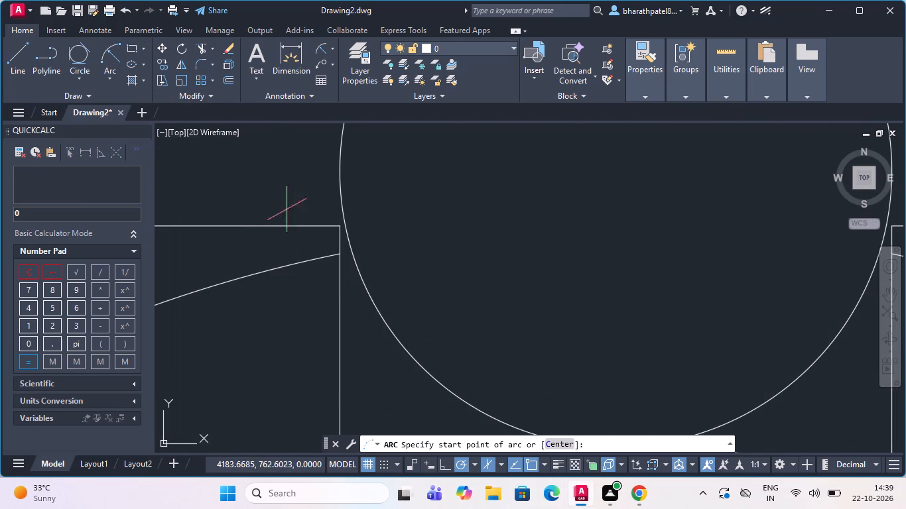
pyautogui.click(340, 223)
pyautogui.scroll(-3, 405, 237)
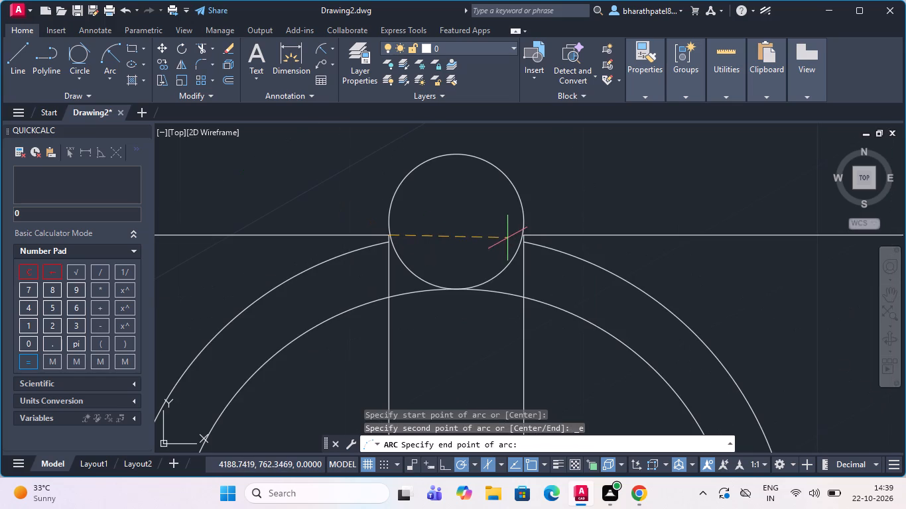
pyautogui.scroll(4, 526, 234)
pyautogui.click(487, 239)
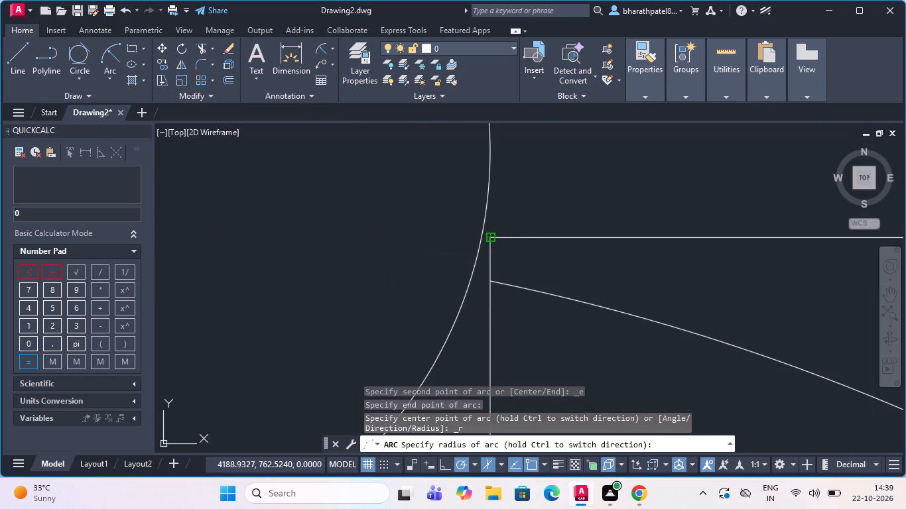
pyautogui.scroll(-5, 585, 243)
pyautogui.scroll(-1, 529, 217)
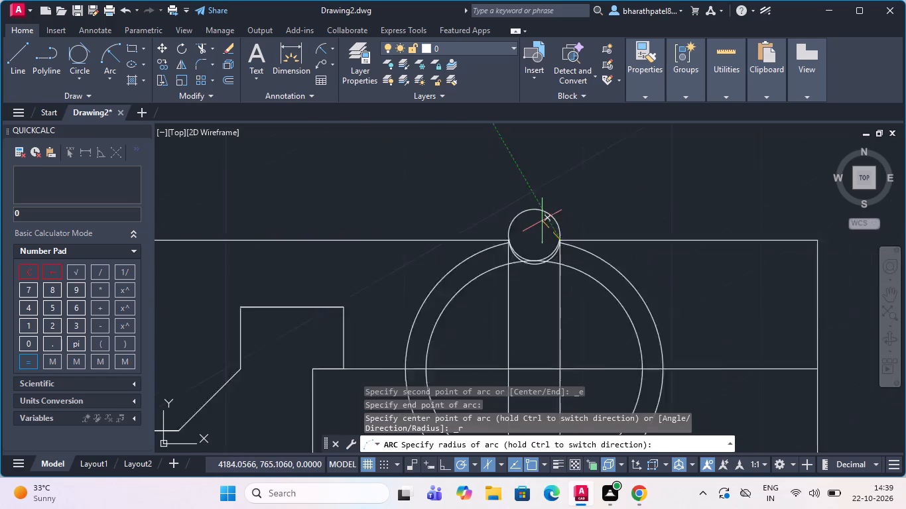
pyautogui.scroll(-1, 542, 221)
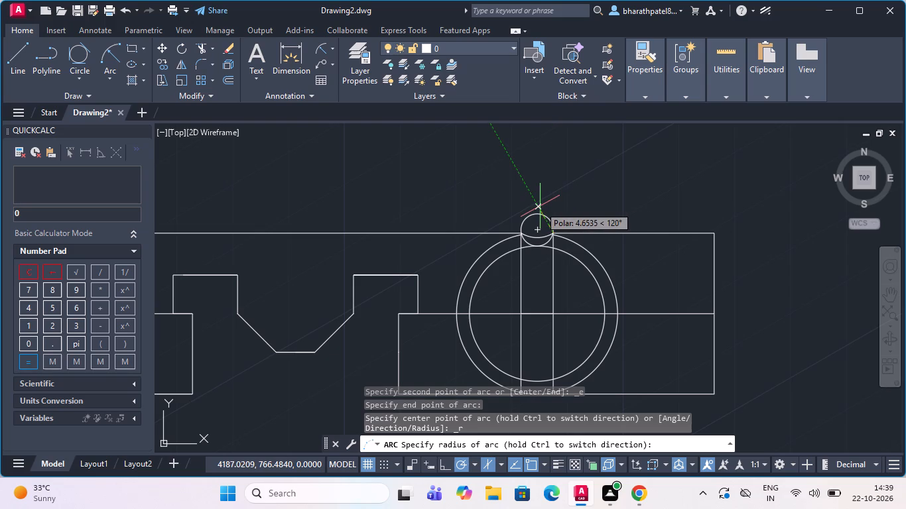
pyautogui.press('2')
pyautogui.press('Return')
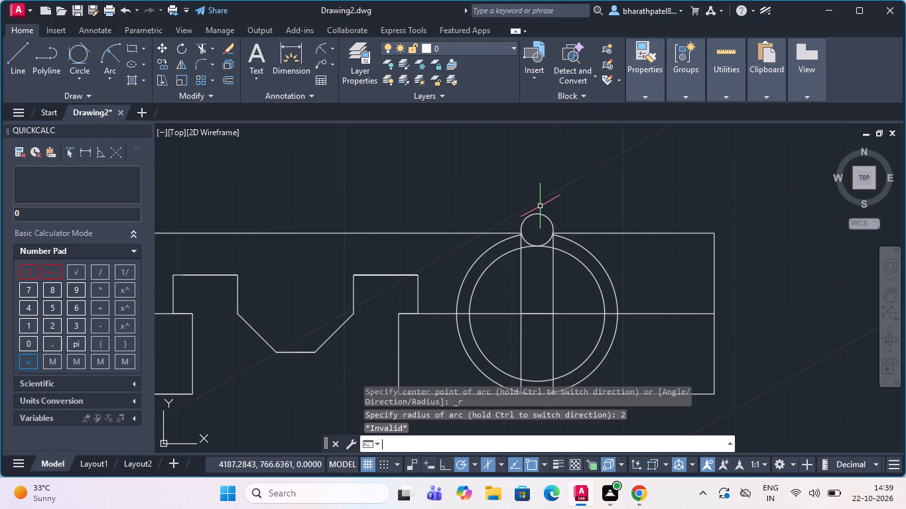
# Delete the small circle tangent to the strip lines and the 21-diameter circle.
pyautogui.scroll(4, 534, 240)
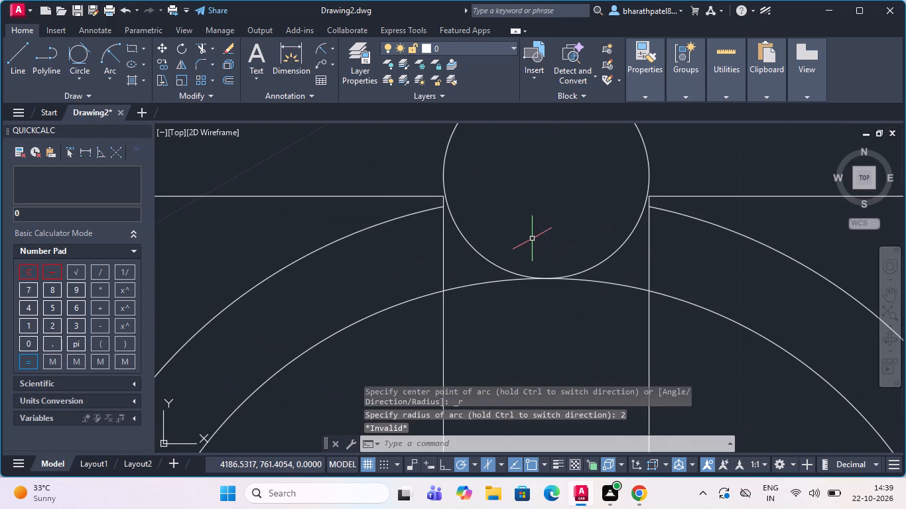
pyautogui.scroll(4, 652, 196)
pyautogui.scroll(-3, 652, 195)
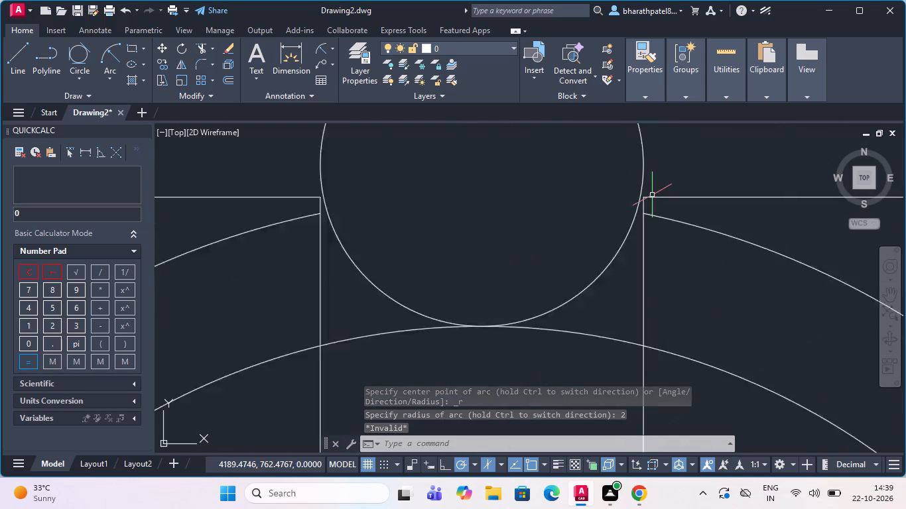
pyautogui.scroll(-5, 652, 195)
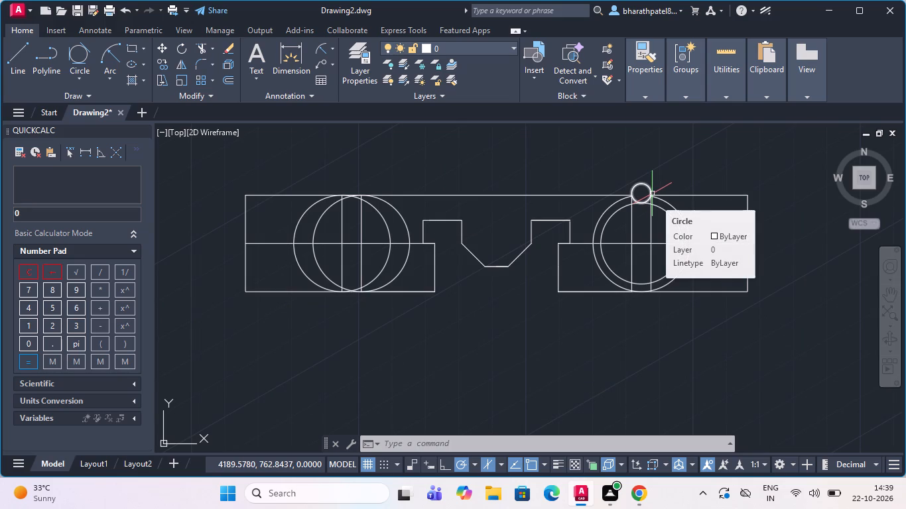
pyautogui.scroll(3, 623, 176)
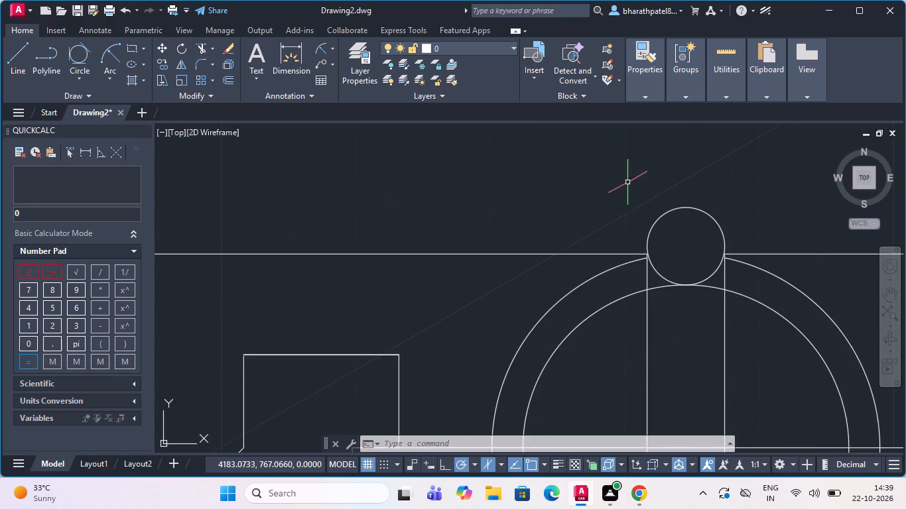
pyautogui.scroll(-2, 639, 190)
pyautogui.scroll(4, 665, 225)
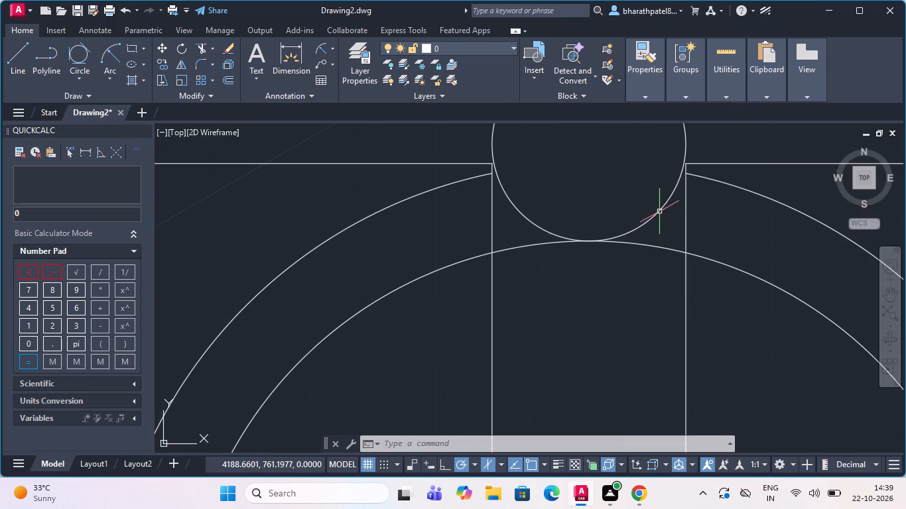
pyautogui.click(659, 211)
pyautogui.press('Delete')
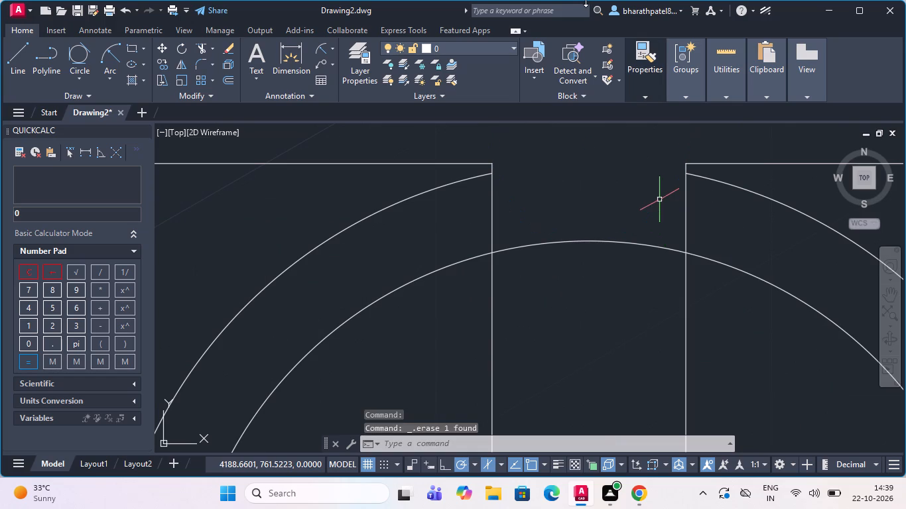
# Draw a vertical centre line through the 21-diameter circle, going 10.5 units up from its centre and 21 units back down.
pyautogui.scroll(-3, 519, 6)
pyautogui.scroll(-3, 486, 201)
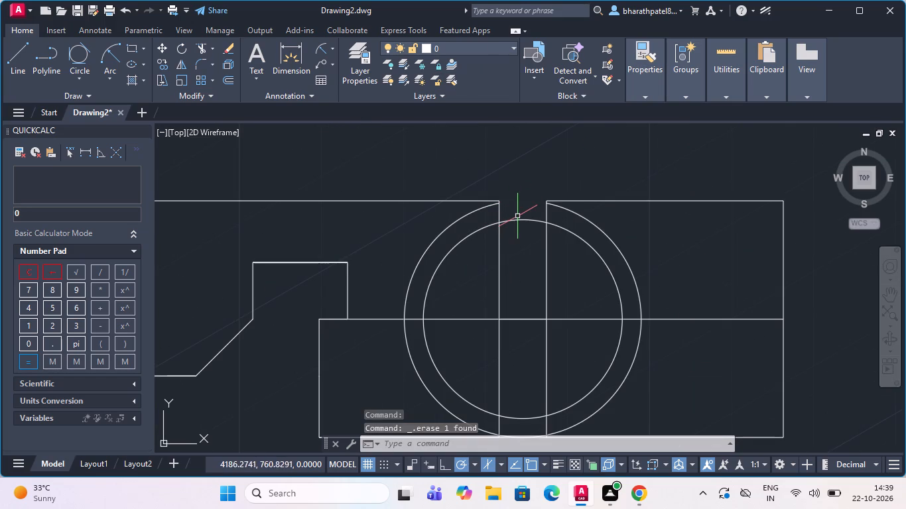
pyautogui.click(16, 55)
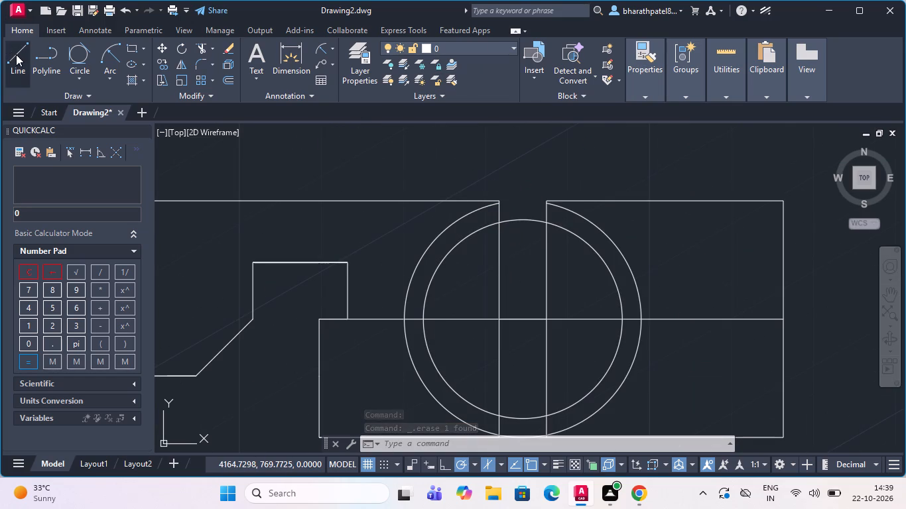
pyautogui.click(521, 320)
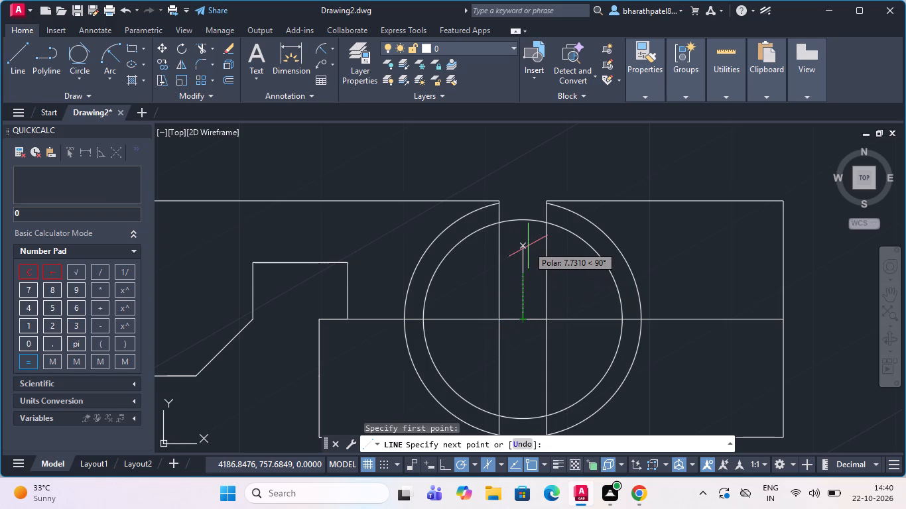
pyautogui.press('1')
pyautogui.press('0')
pyautogui.press('.')
pyautogui.press('5')
pyautogui.press('Return')
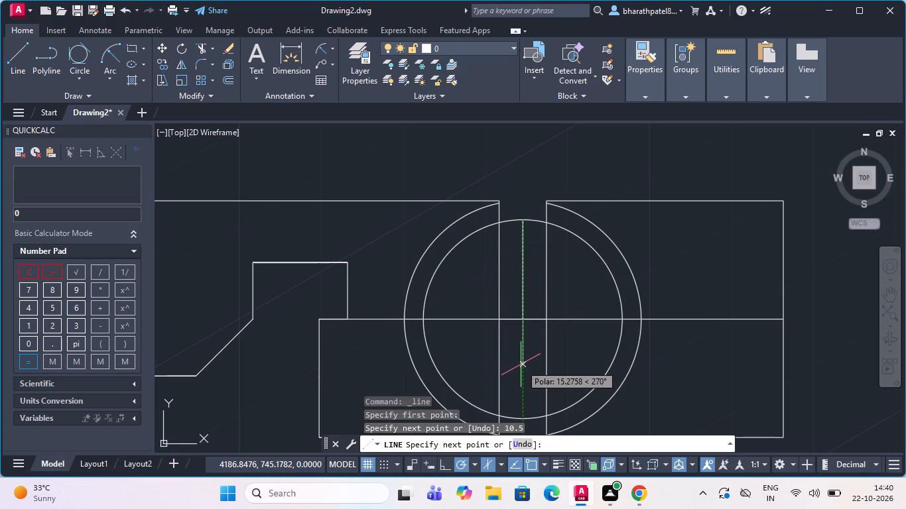
pyautogui.write('21')
pyautogui.press('Return')
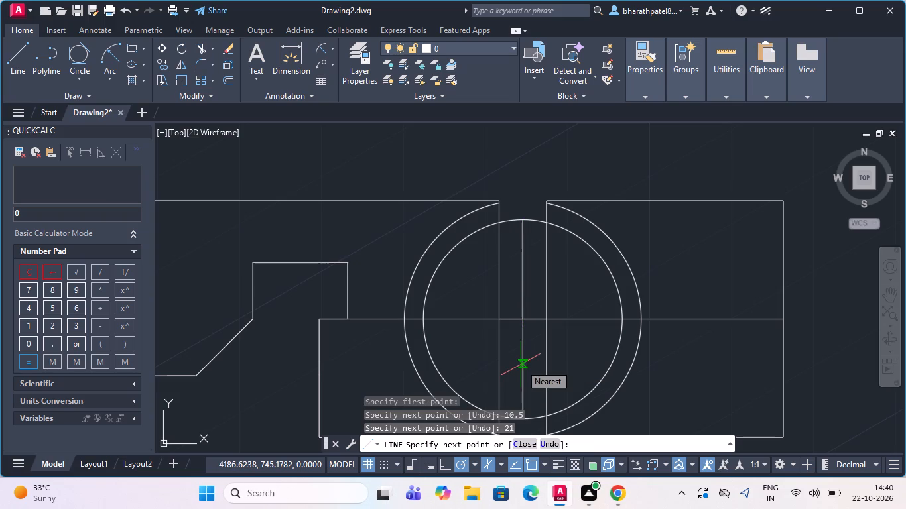
pyautogui.press('Escape')
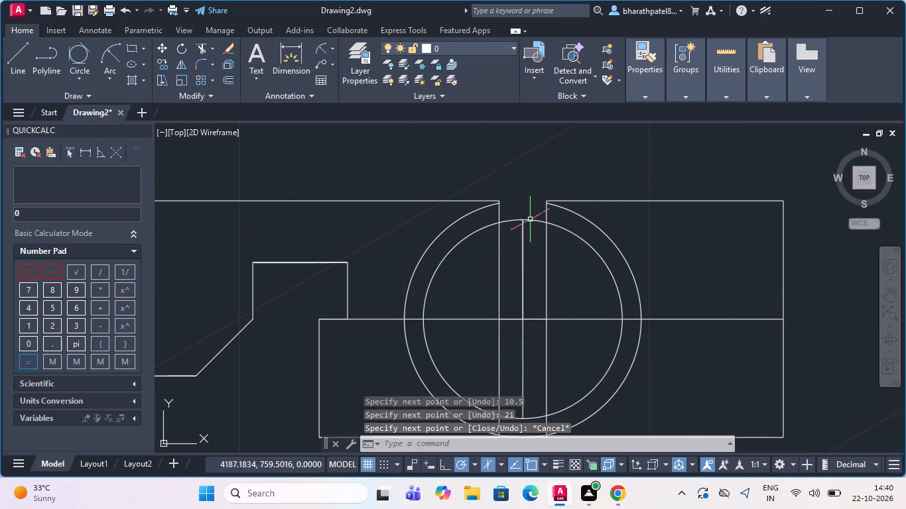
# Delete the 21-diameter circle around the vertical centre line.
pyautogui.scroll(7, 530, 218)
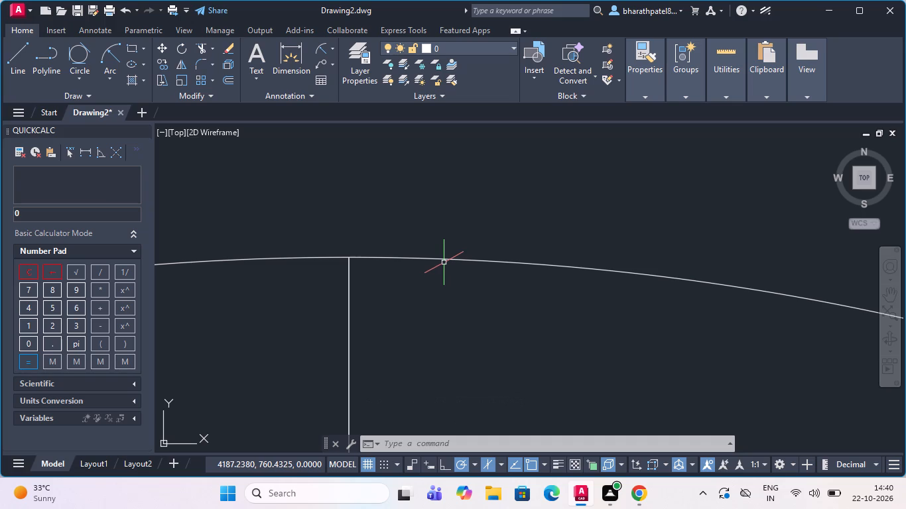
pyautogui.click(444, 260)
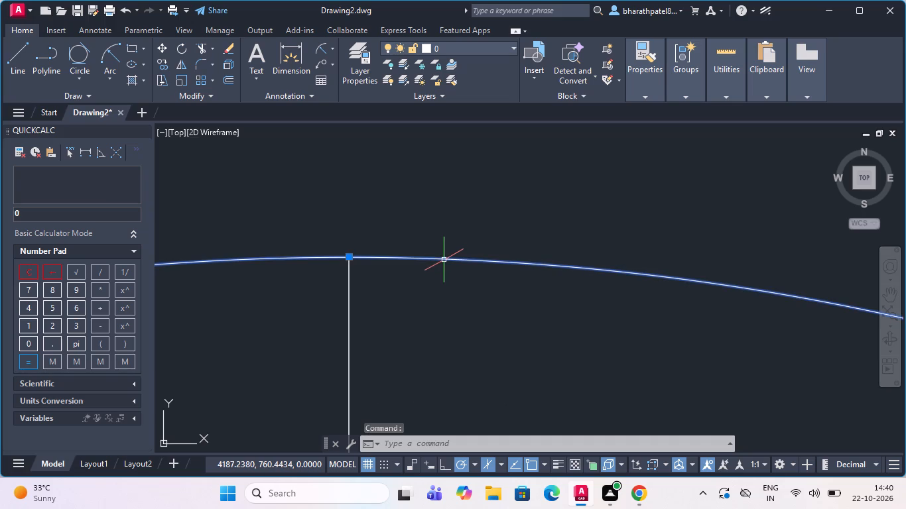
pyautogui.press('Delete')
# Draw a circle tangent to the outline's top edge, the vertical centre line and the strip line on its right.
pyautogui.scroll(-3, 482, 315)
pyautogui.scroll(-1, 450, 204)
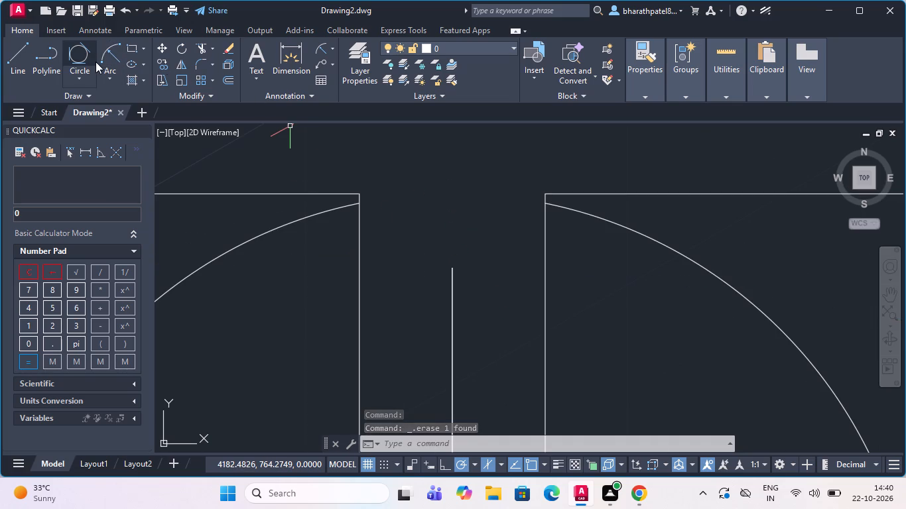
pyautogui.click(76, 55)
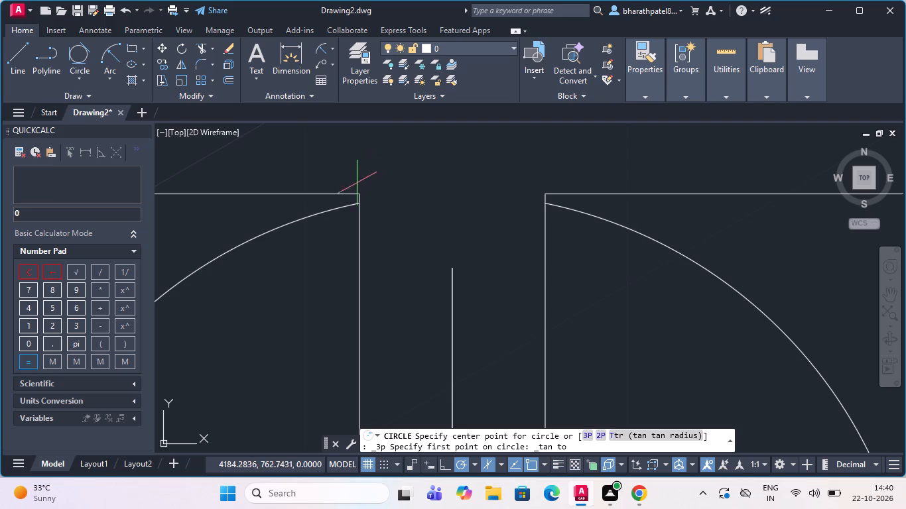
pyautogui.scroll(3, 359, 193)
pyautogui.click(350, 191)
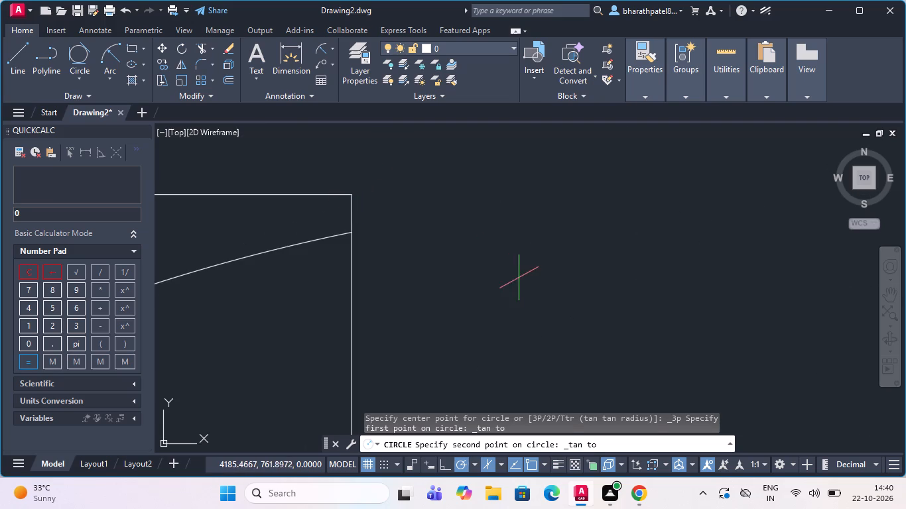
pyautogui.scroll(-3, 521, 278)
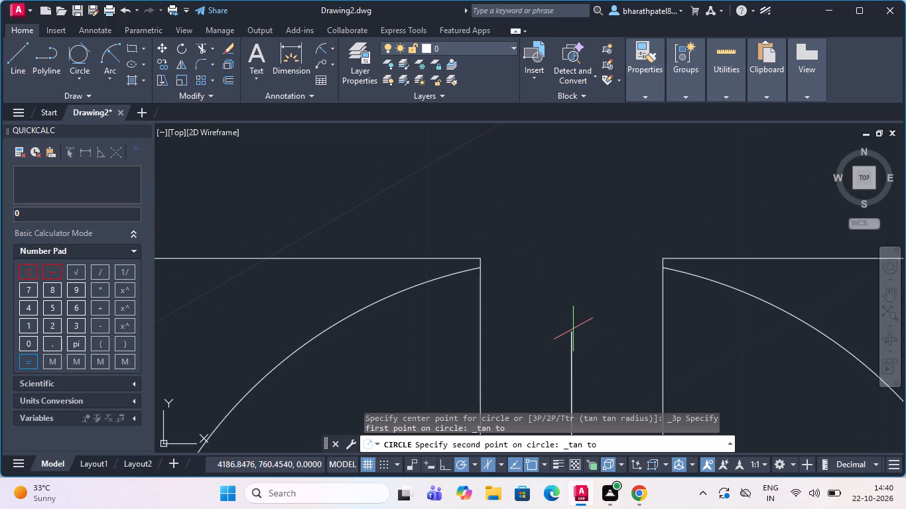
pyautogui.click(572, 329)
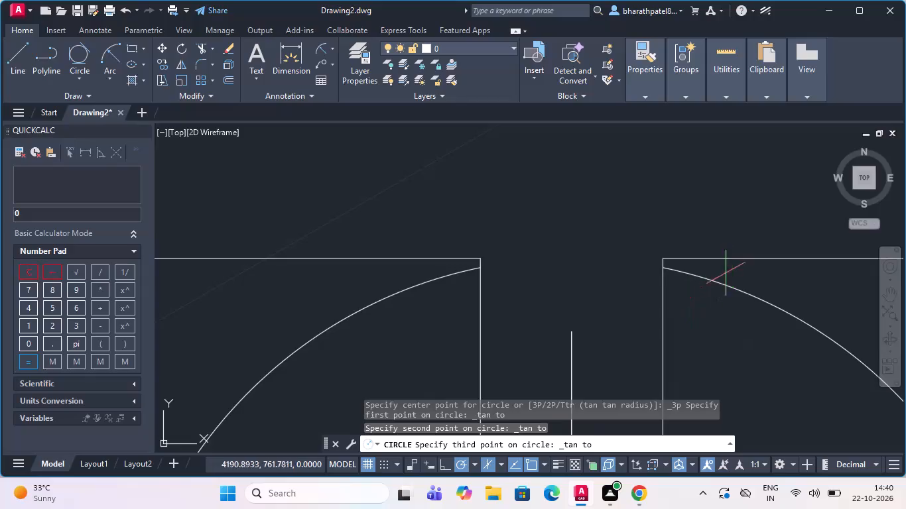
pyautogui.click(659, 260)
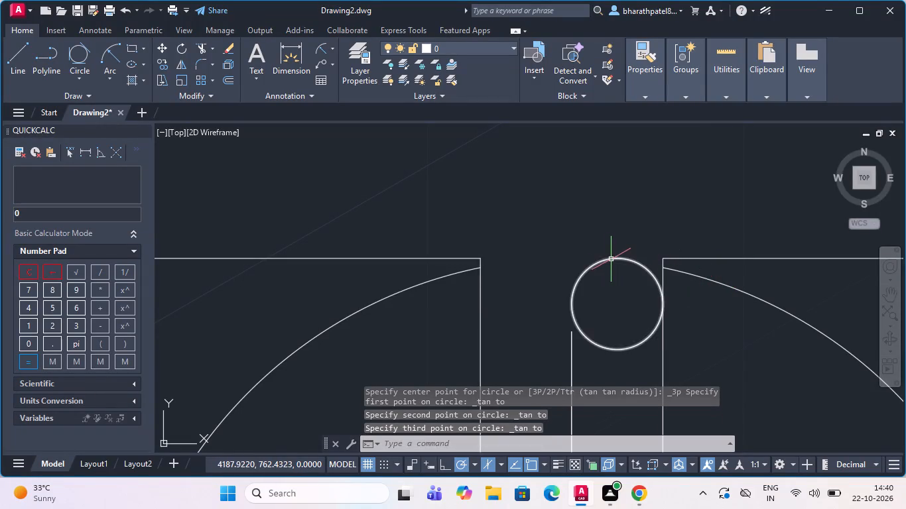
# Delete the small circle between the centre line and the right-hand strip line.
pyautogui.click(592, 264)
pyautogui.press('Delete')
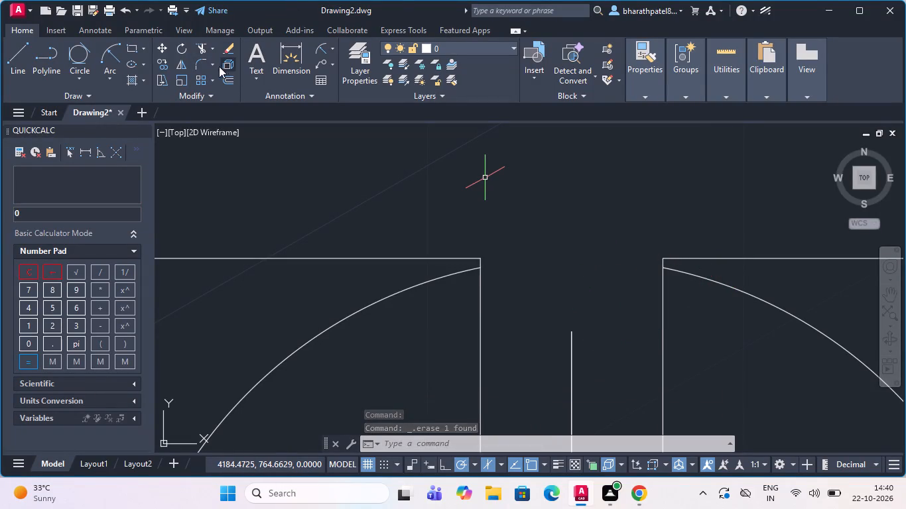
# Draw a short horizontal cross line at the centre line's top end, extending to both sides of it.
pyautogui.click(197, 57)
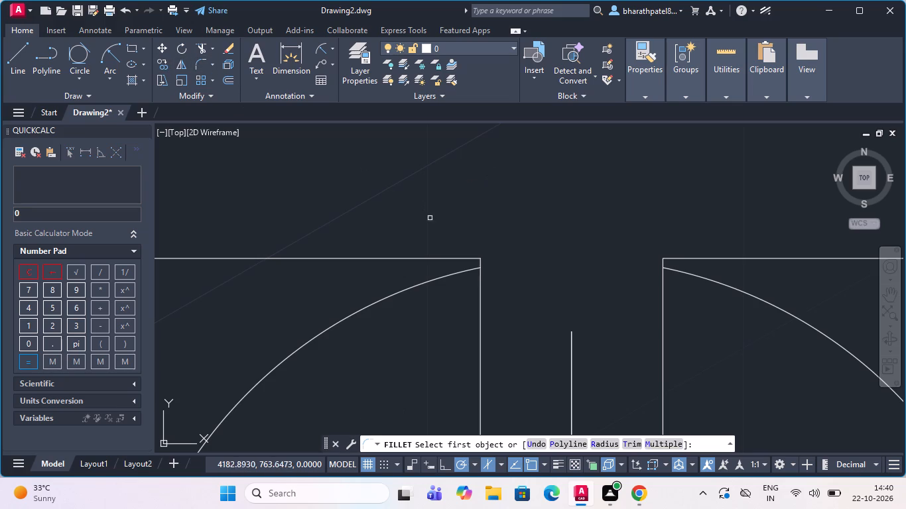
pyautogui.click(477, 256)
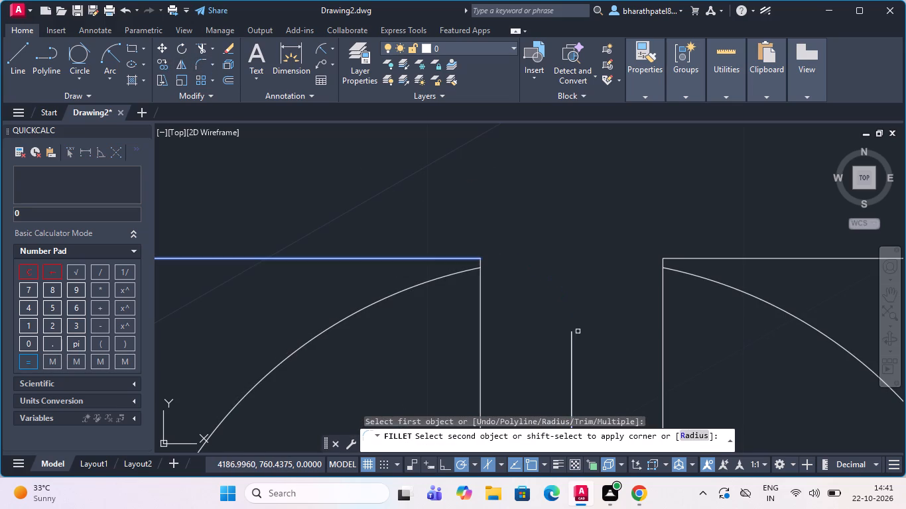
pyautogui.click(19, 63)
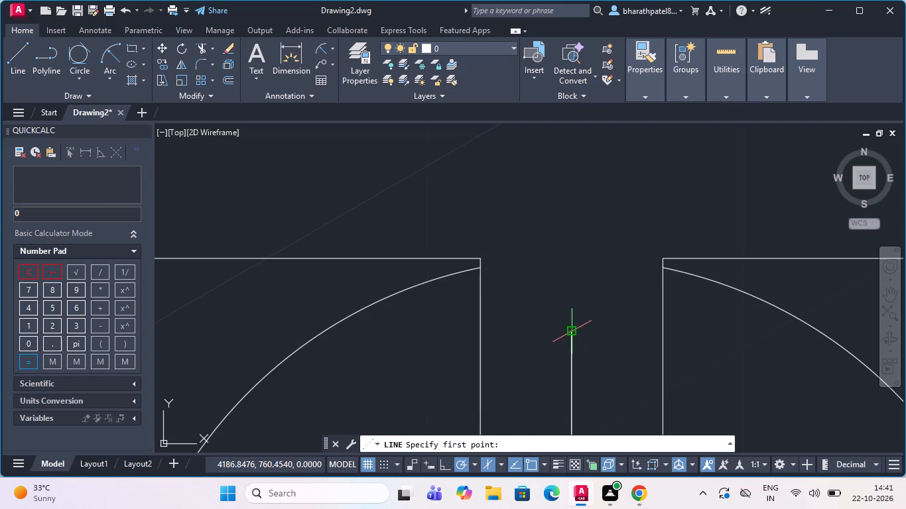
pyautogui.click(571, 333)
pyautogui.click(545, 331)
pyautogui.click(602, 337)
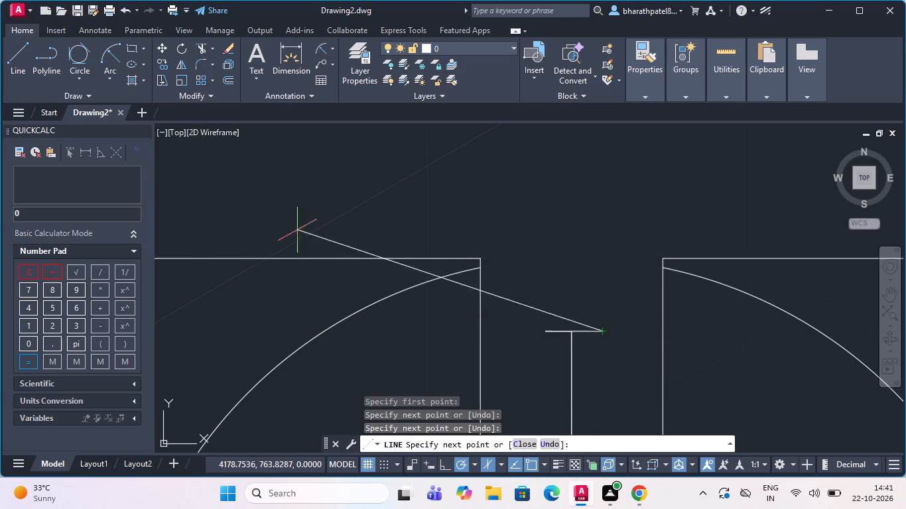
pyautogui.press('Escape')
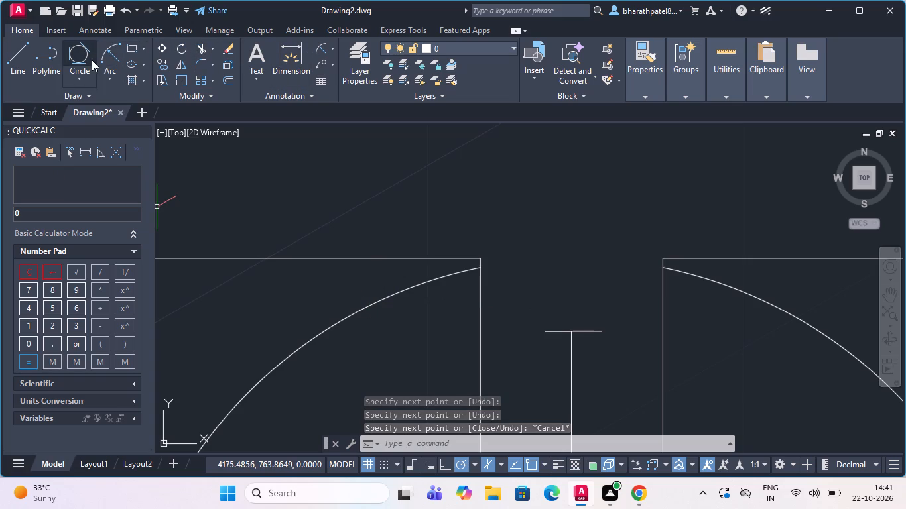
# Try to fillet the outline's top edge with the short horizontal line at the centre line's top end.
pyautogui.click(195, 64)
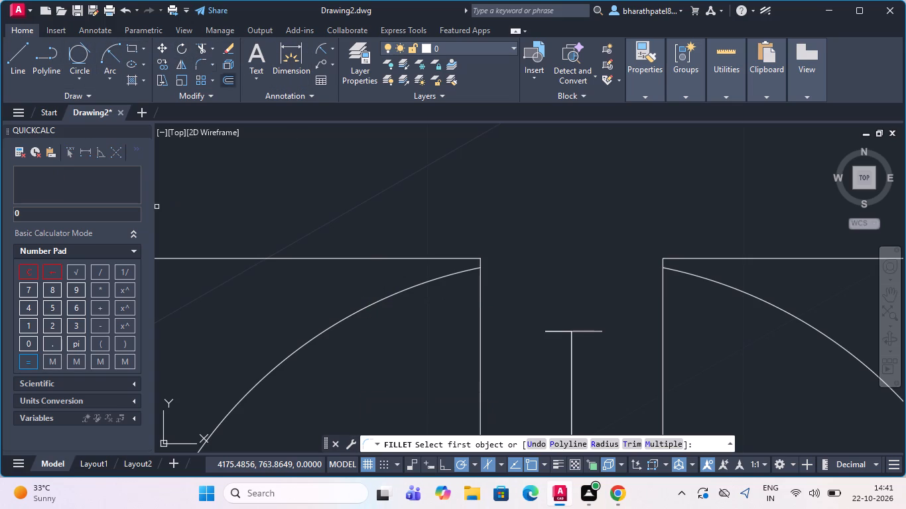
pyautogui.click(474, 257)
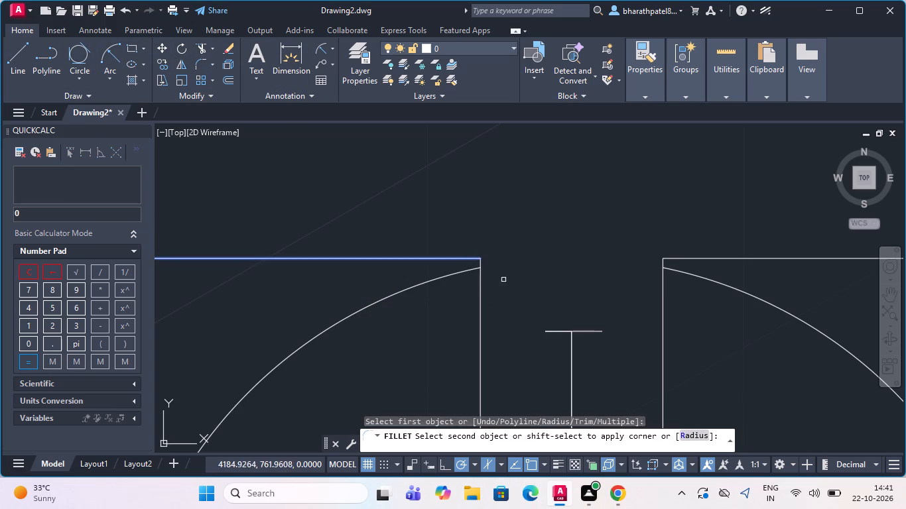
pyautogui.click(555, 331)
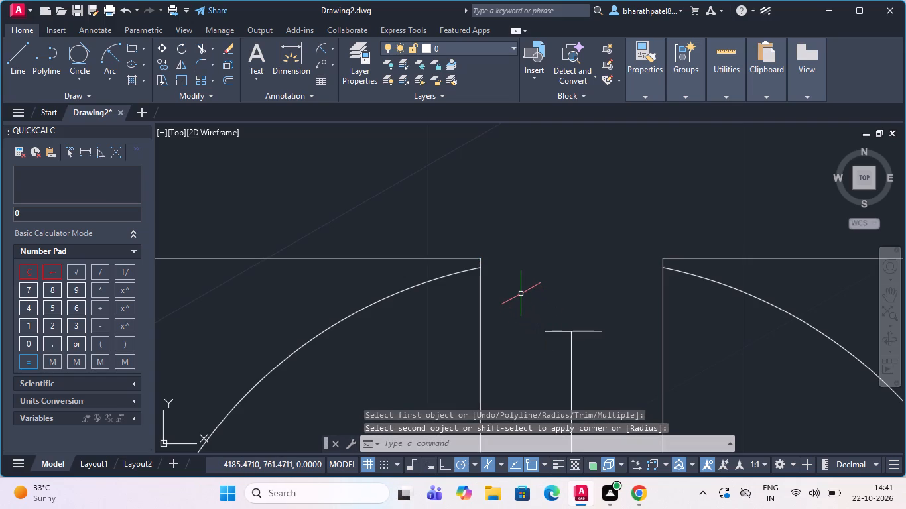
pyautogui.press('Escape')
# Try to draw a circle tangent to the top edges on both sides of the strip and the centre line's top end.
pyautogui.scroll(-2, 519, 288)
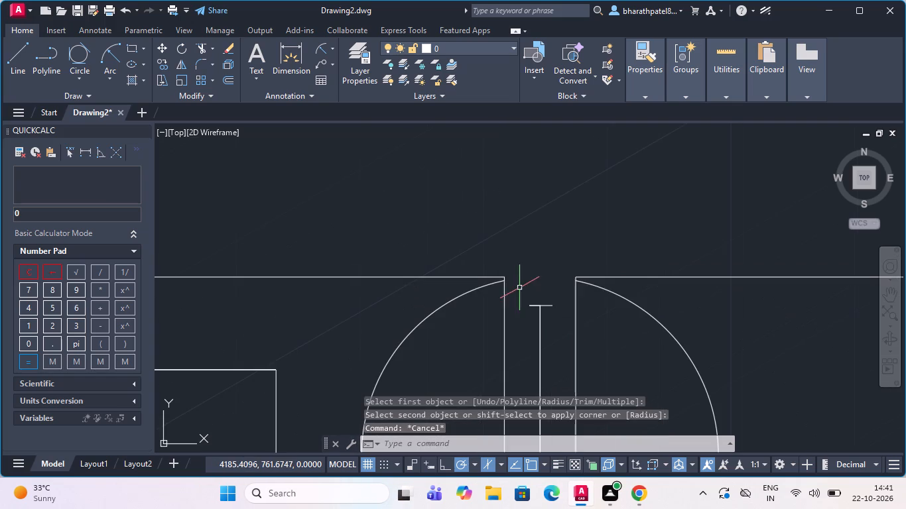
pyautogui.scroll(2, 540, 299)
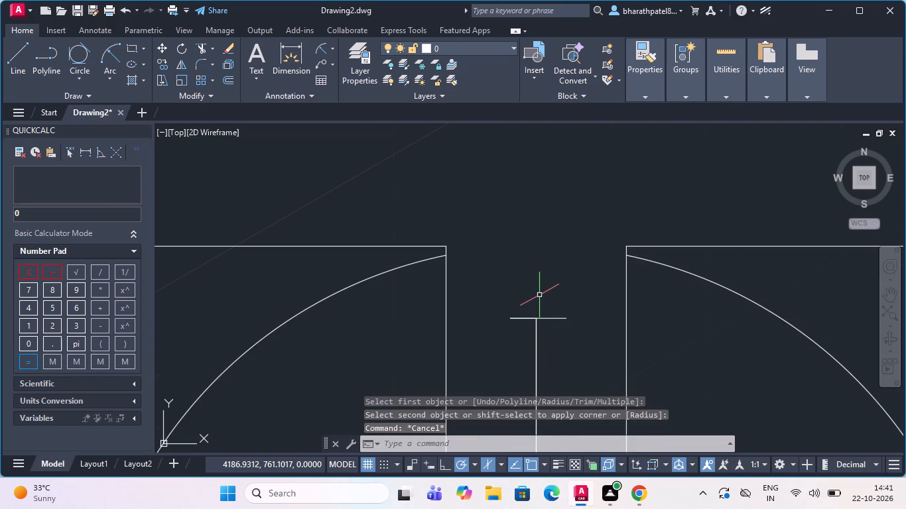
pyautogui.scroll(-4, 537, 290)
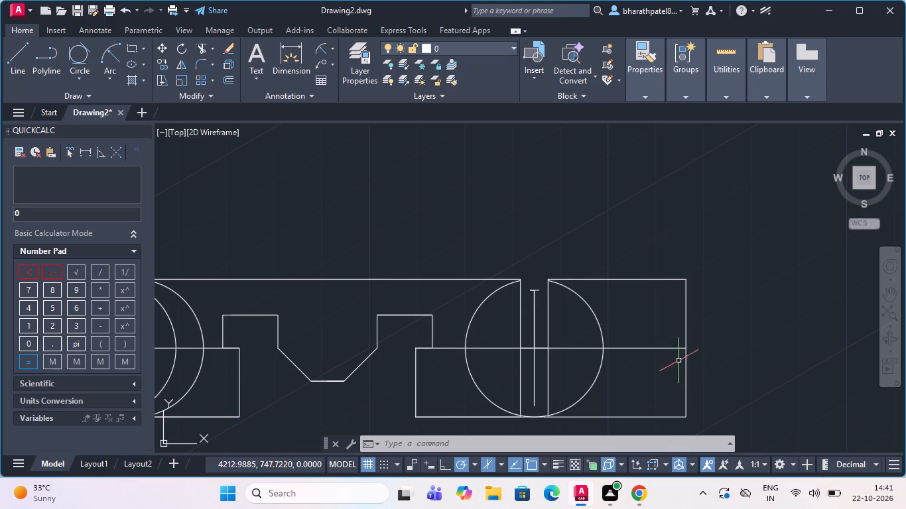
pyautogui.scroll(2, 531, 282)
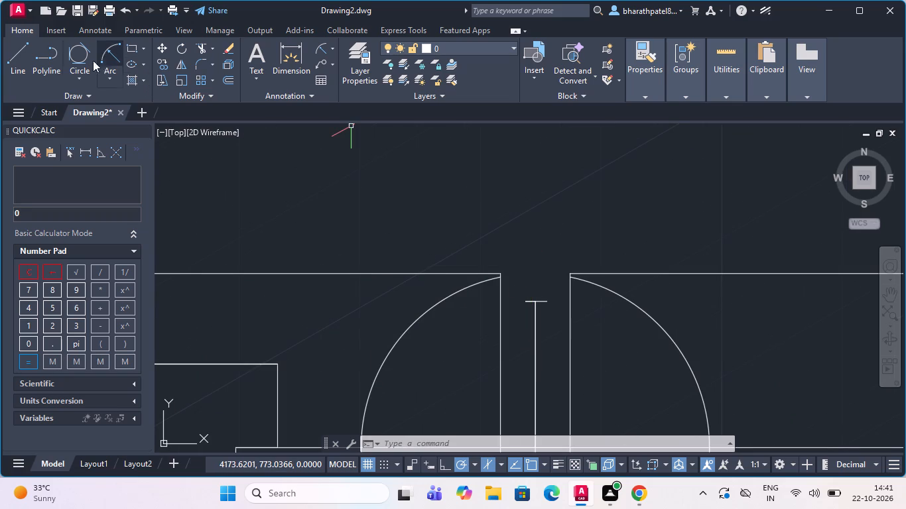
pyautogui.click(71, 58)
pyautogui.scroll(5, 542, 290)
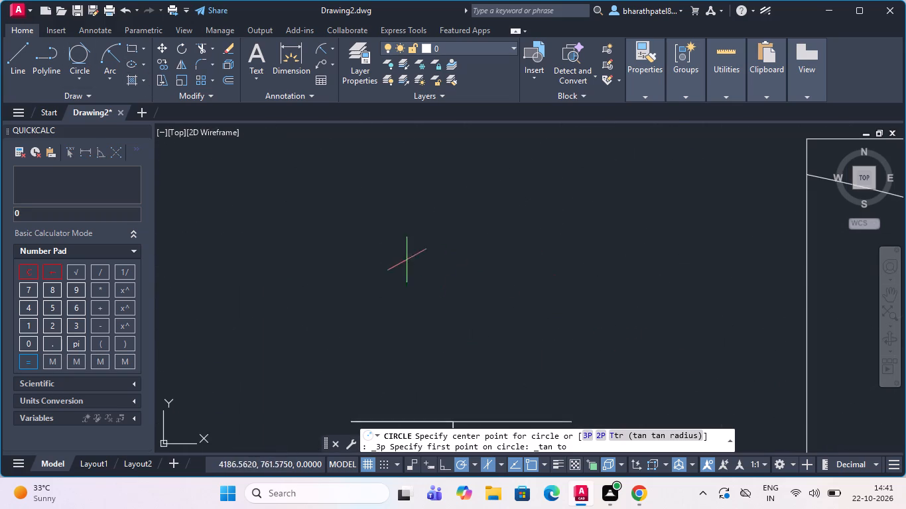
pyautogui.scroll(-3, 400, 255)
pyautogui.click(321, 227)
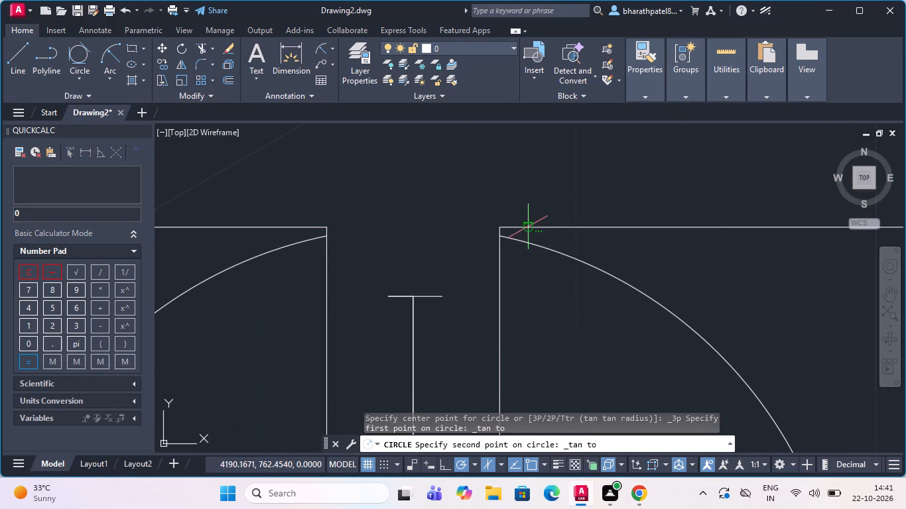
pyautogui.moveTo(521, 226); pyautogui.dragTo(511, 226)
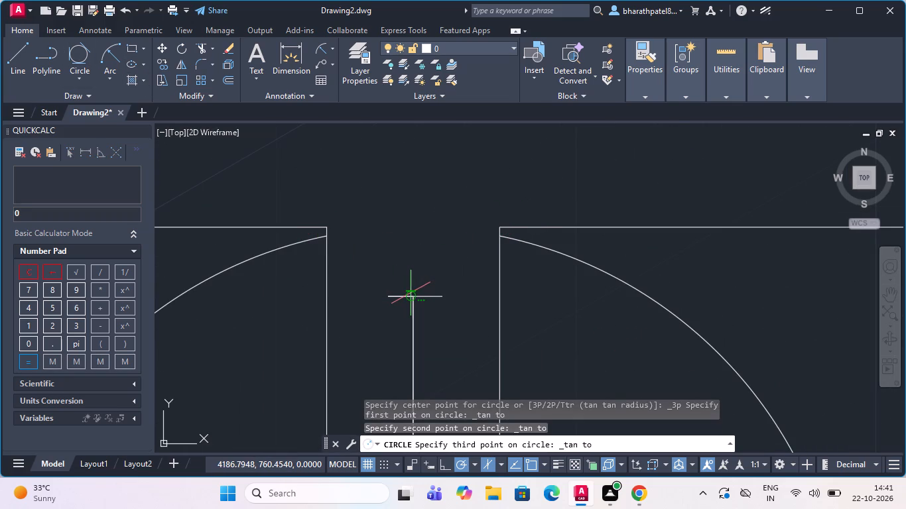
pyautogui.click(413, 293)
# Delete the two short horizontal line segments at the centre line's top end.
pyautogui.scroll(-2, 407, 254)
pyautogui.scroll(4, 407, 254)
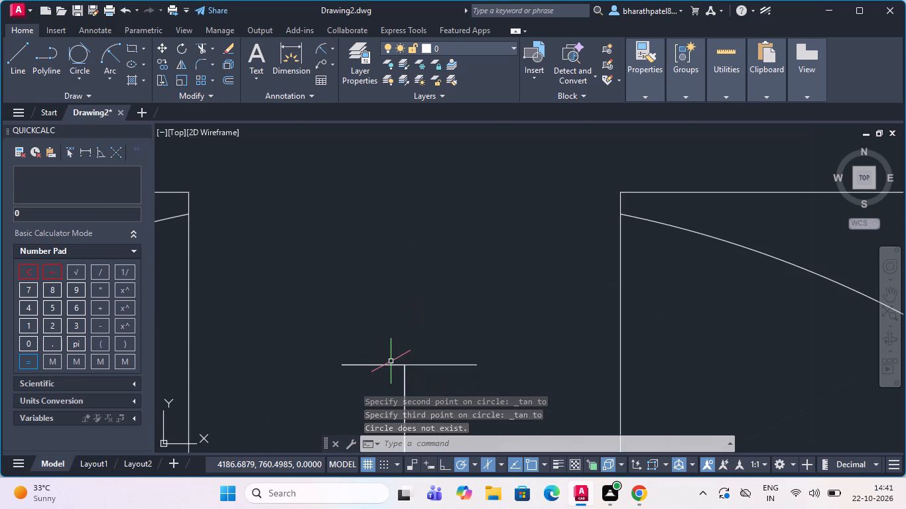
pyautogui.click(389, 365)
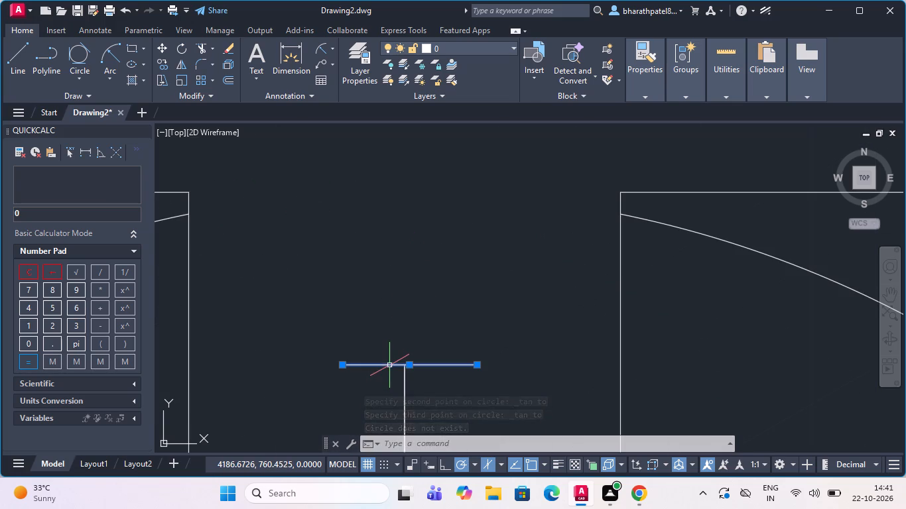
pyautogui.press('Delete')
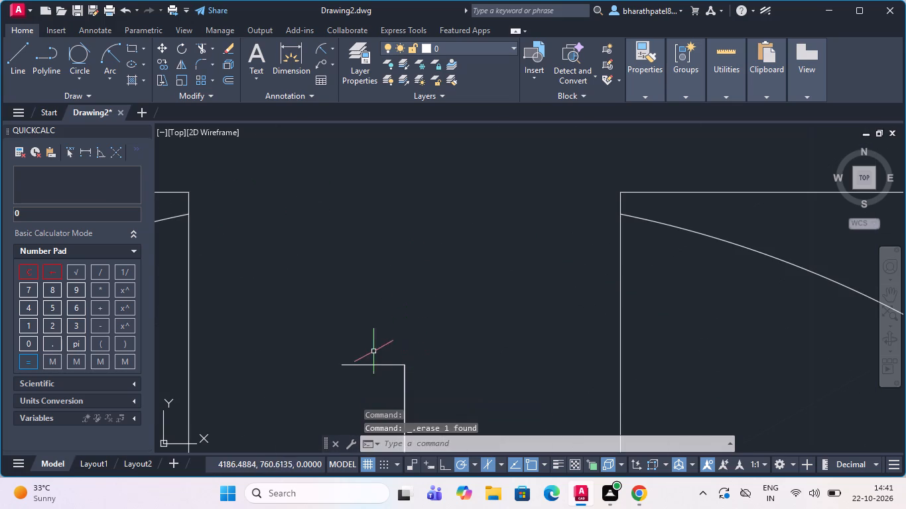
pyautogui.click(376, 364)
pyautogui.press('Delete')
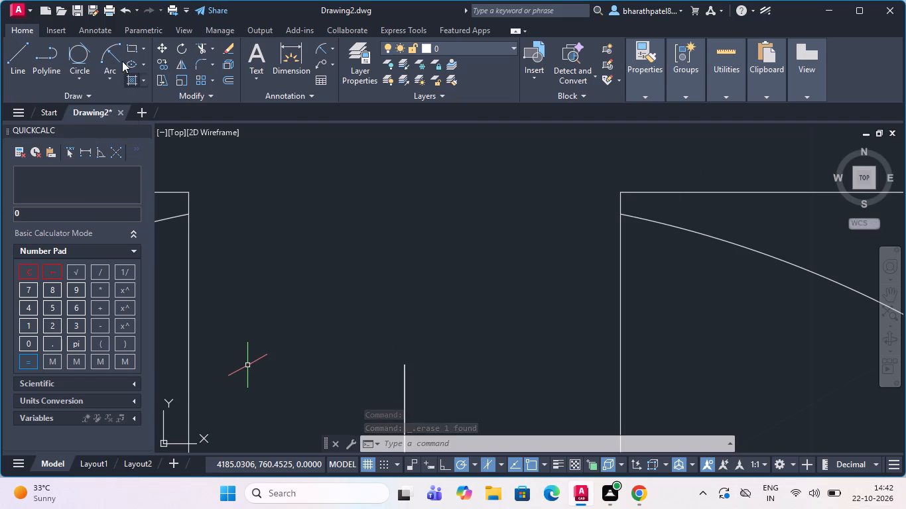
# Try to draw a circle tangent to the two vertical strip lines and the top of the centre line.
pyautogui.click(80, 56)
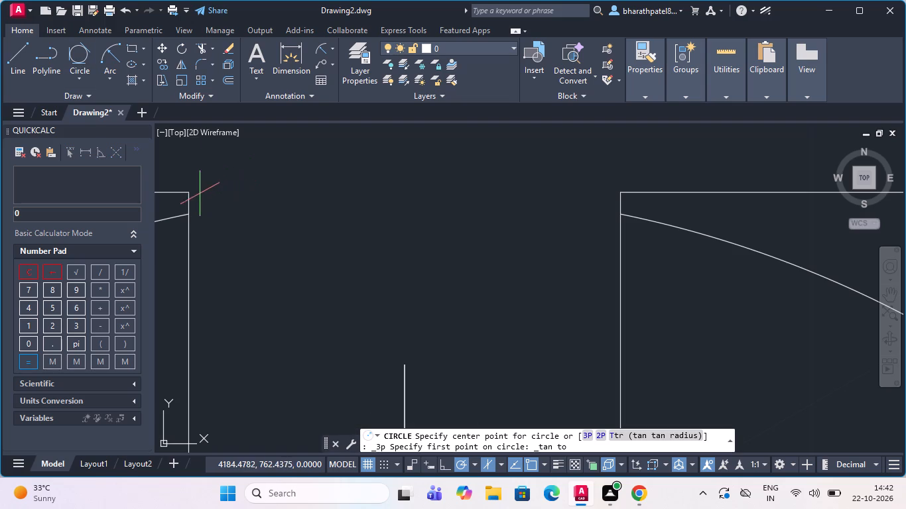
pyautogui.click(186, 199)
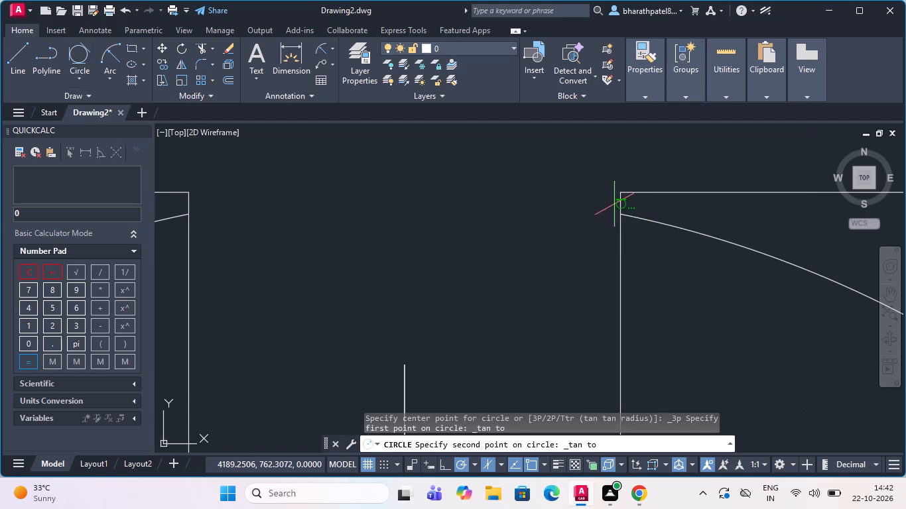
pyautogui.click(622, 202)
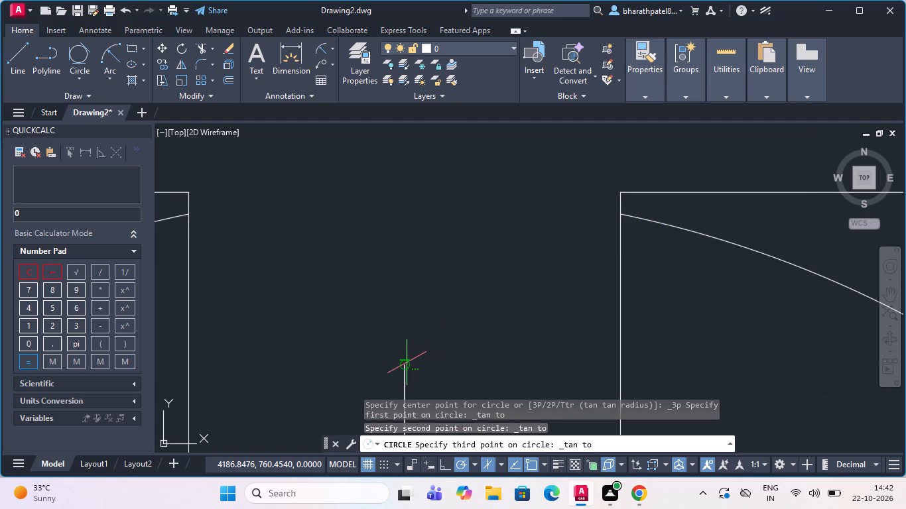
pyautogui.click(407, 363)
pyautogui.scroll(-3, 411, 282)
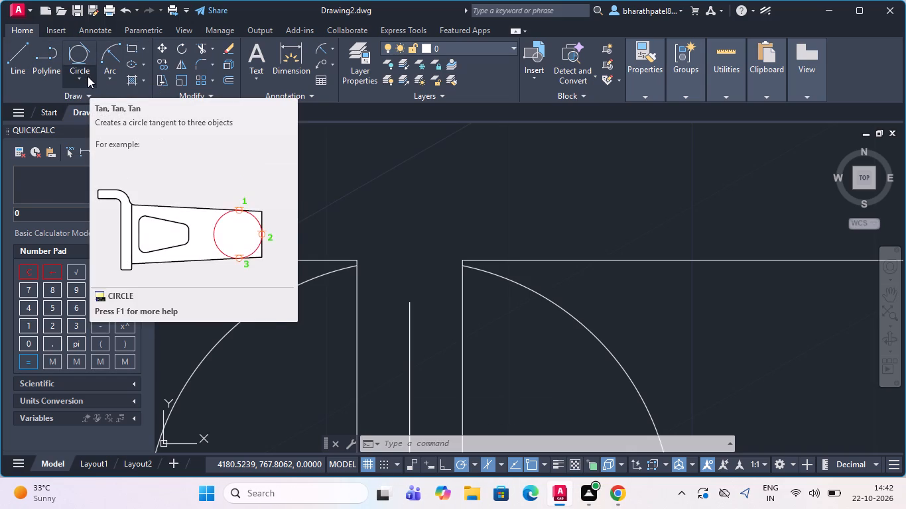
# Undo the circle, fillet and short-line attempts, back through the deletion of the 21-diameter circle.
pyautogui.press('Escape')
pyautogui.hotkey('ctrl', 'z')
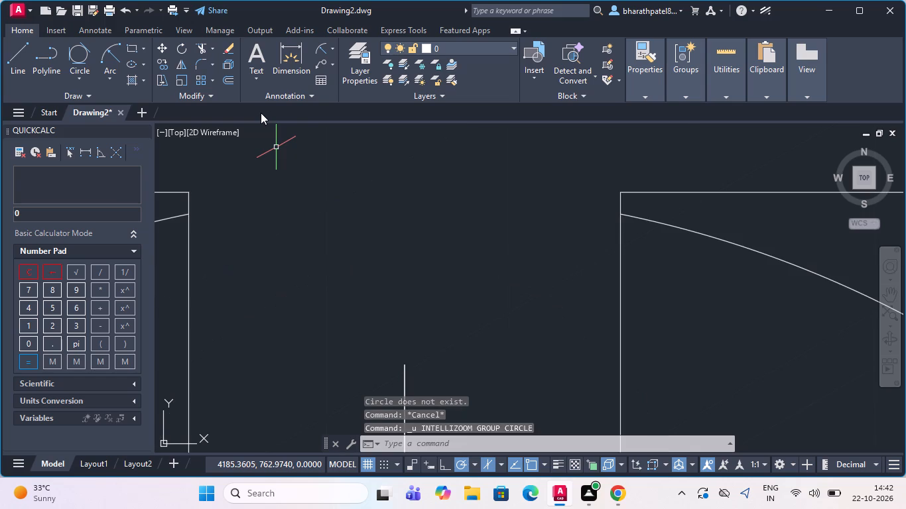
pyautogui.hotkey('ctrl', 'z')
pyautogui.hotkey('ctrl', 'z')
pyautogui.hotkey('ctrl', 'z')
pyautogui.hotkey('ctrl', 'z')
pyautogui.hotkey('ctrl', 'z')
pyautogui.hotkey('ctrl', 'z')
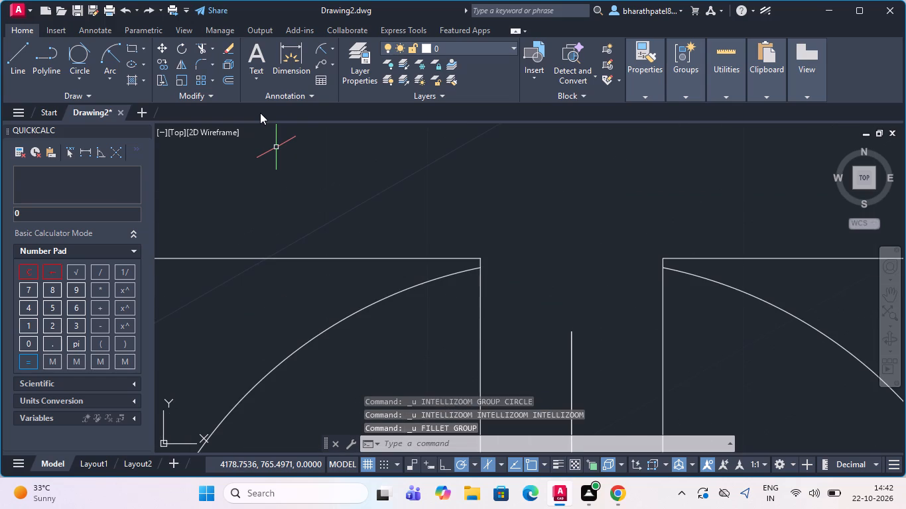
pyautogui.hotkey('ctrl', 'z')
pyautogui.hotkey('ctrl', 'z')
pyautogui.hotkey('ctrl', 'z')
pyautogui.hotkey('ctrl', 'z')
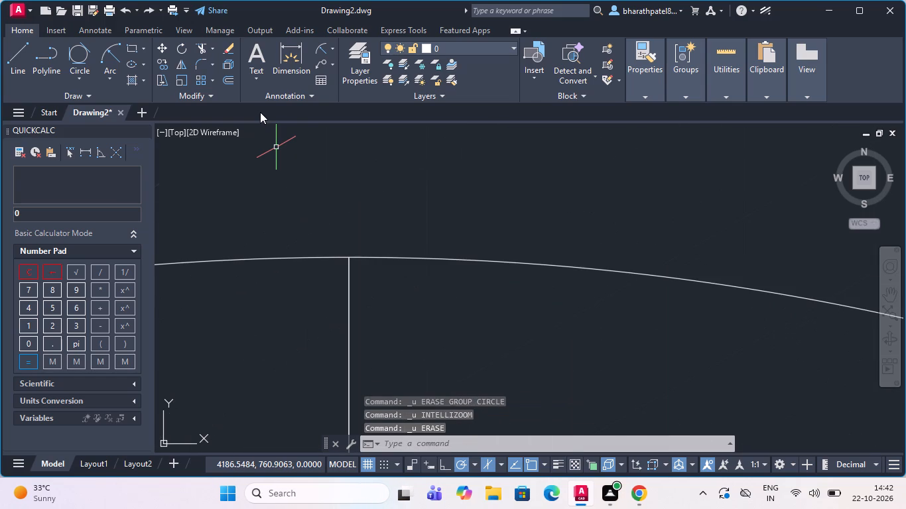
# Draw a circle tangent to the two vertical strip lines and the top of the 21-diameter circle.
pyautogui.keyDown('ctrl'); pyautogui.scroll(-4, 260, 112); pyautogui.keyUp('ctrl')
pyautogui.hotkey('ctrl', 'z')
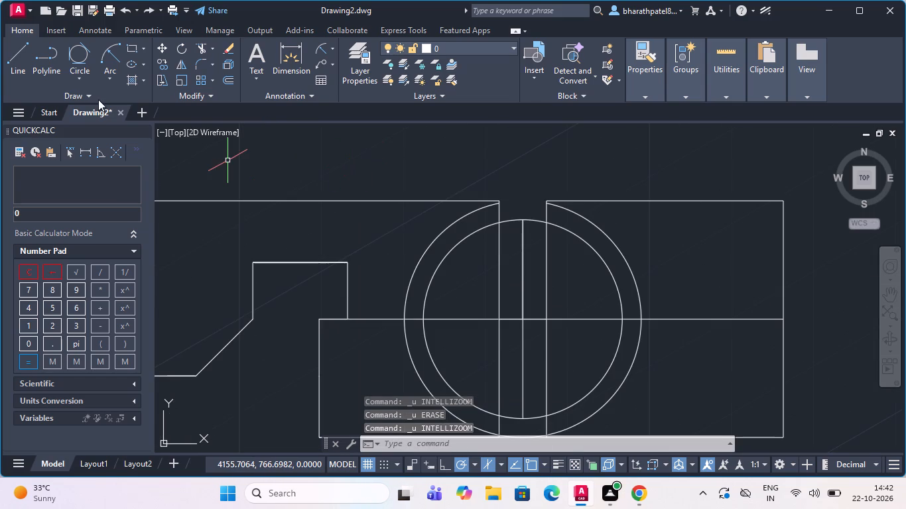
pyautogui.click(69, 60)
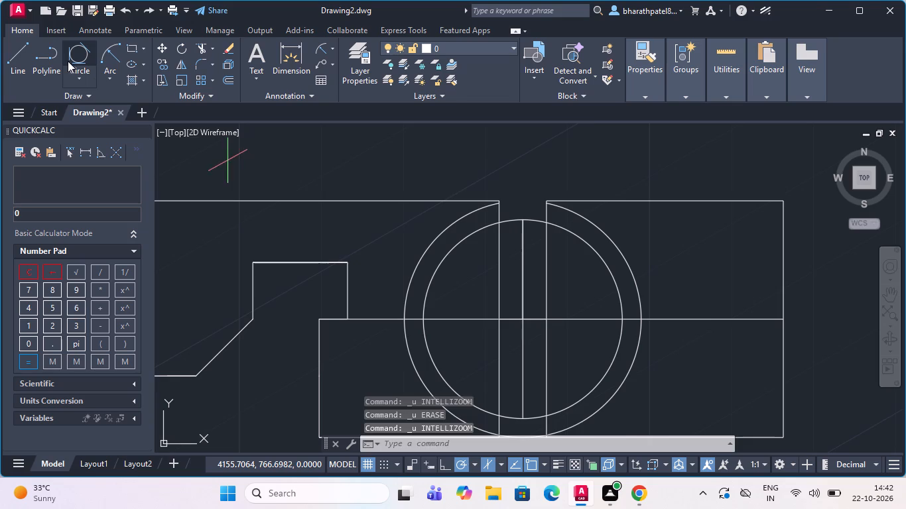
pyautogui.scroll(3, 471, 196)
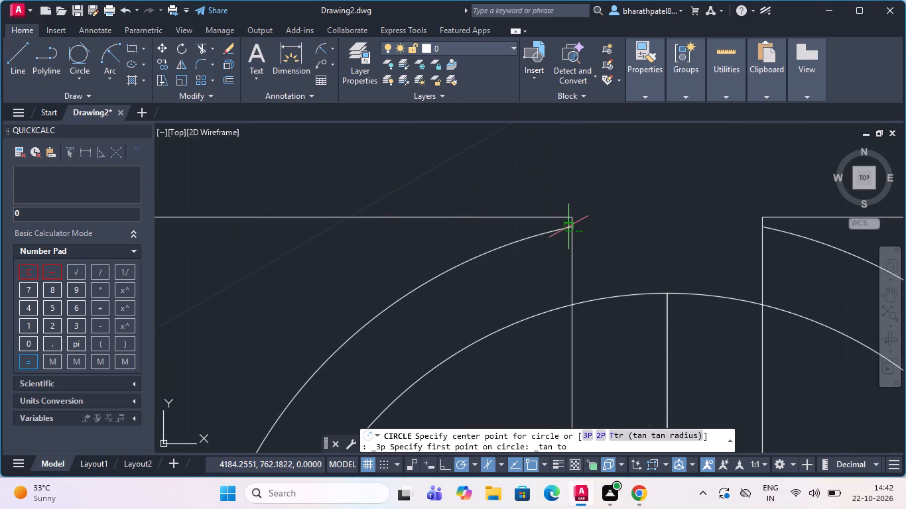
pyautogui.click(573, 223)
pyautogui.click(759, 224)
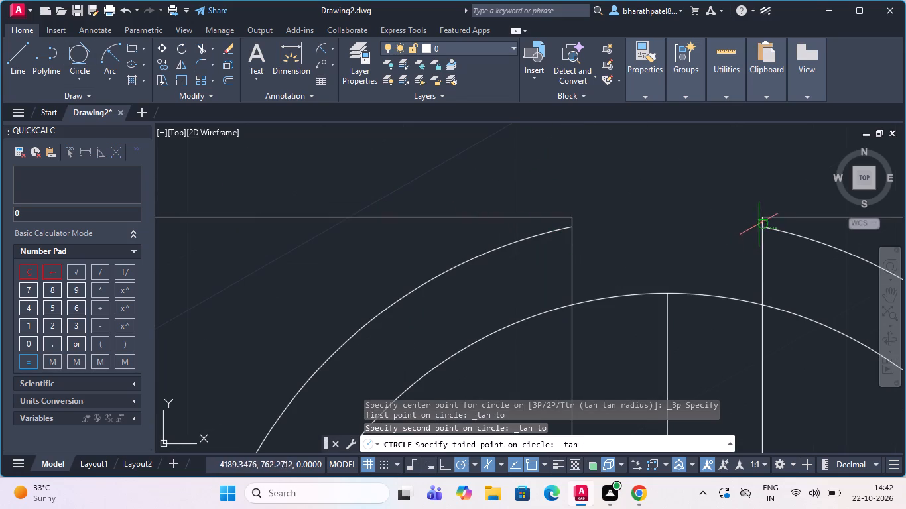
pyautogui.click(669, 294)
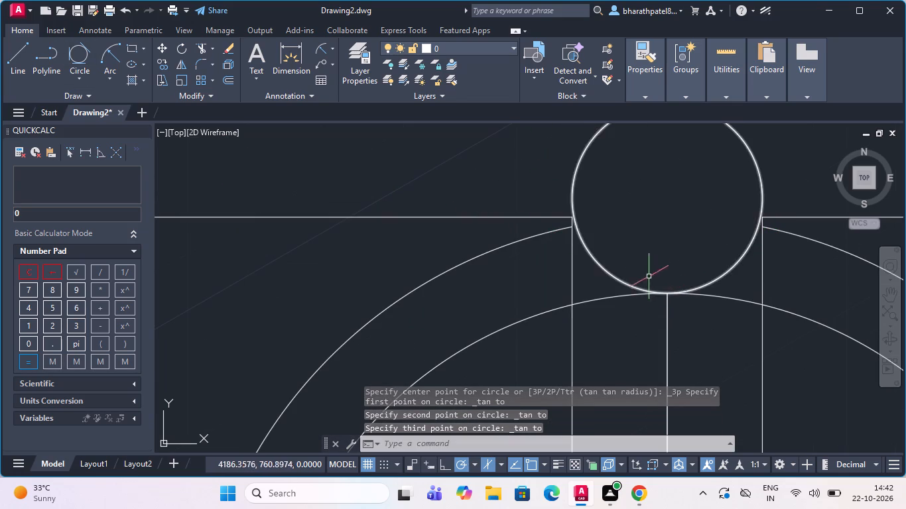
# Delete the 21-diameter circle, keeping the small circle between the strip lines.
pyautogui.scroll(-1, 586, 233)
pyautogui.scroll(3, 667, 214)
pyautogui.scroll(-2, 655, 202)
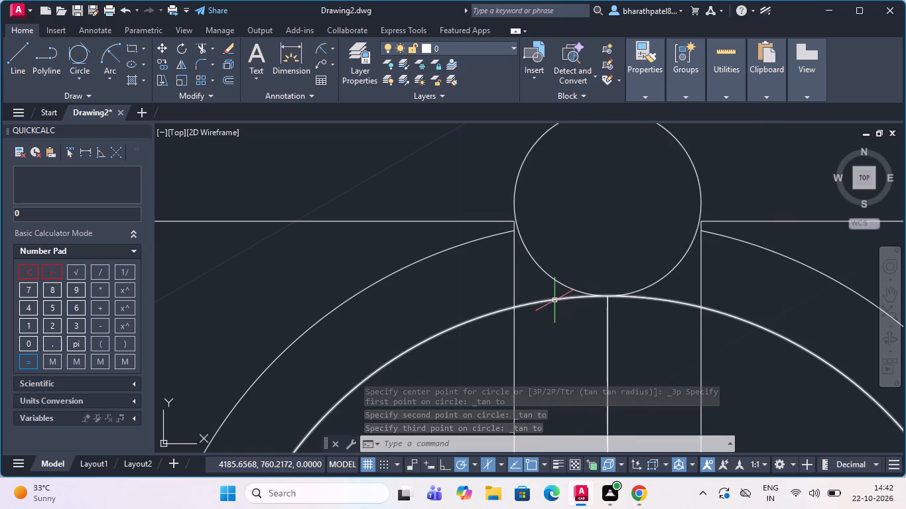
pyautogui.click(554, 300)
pyautogui.press('Delete')
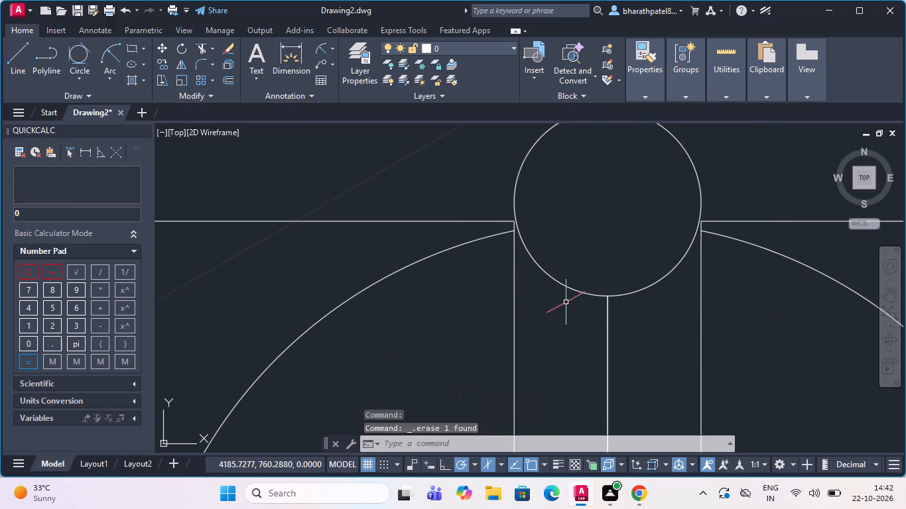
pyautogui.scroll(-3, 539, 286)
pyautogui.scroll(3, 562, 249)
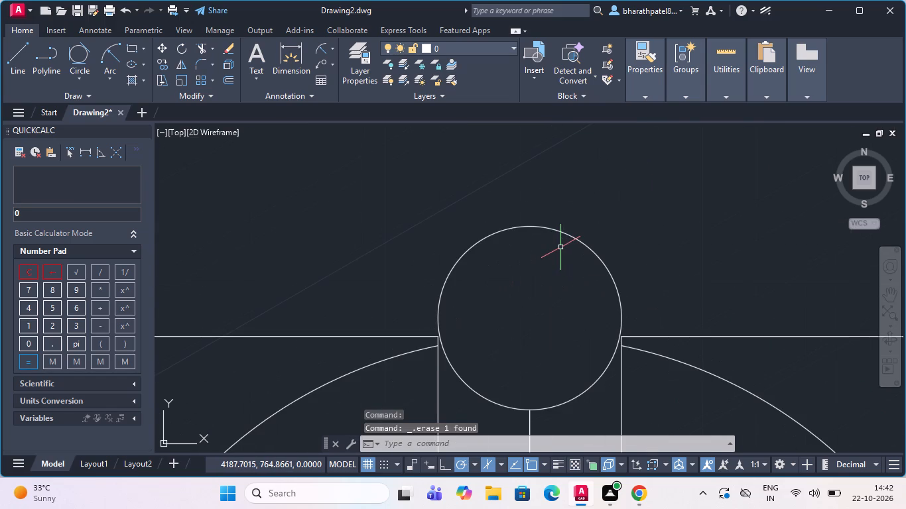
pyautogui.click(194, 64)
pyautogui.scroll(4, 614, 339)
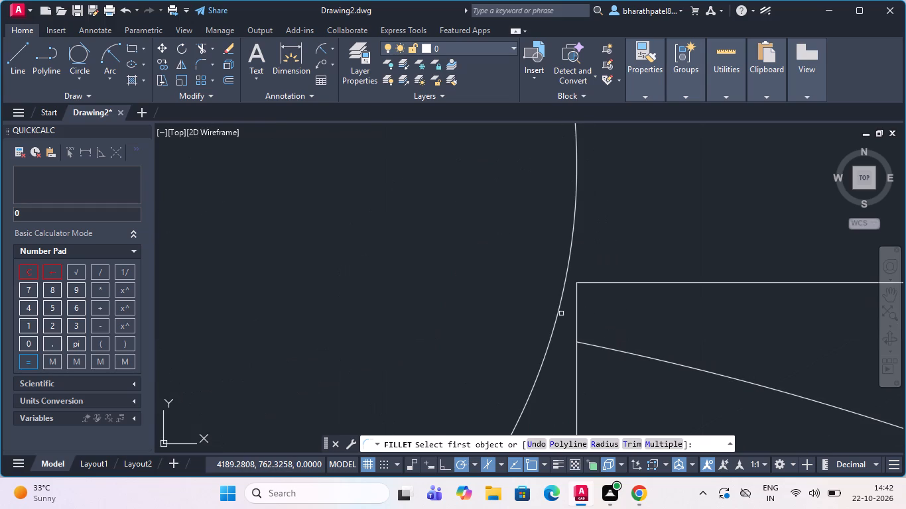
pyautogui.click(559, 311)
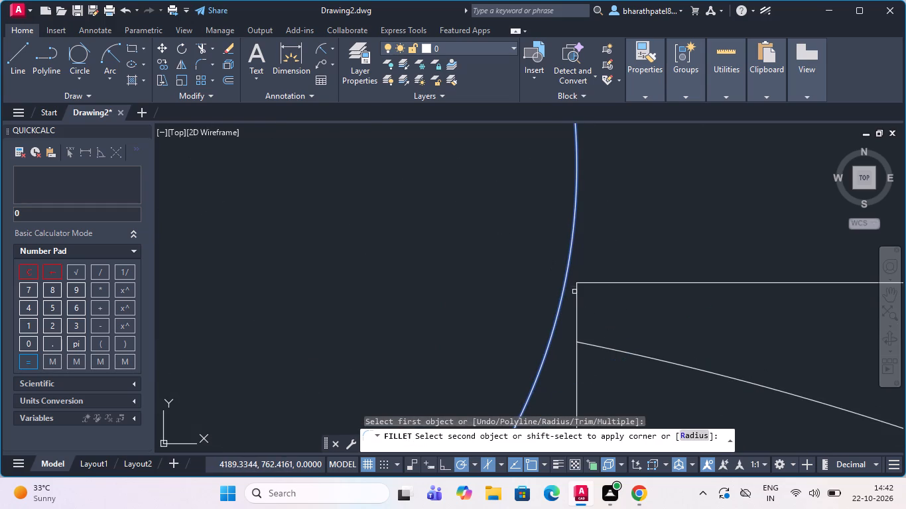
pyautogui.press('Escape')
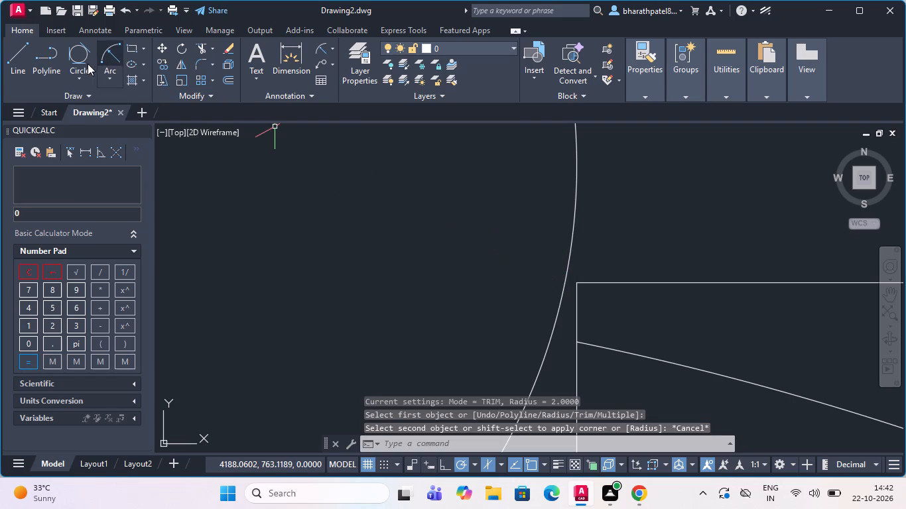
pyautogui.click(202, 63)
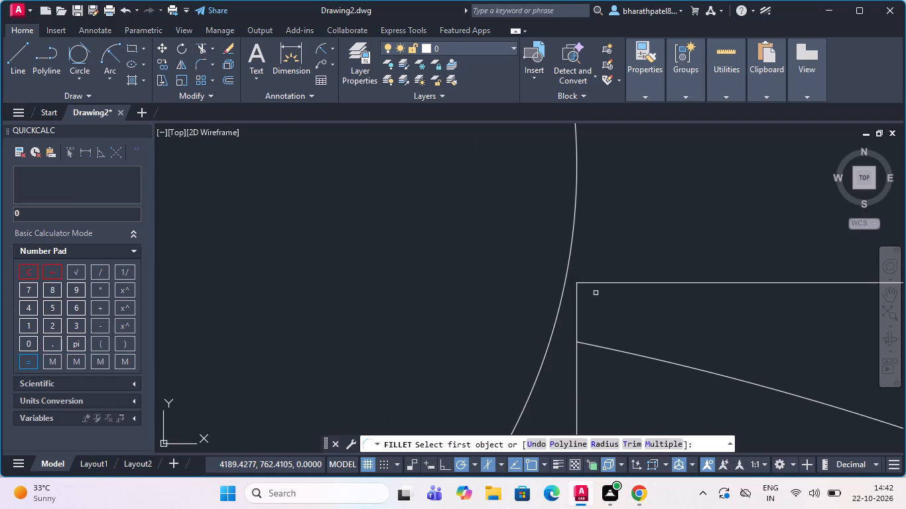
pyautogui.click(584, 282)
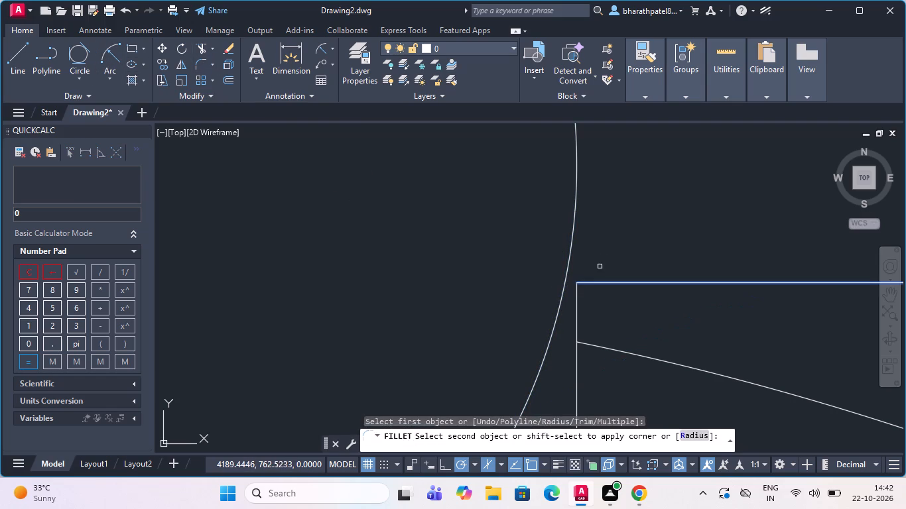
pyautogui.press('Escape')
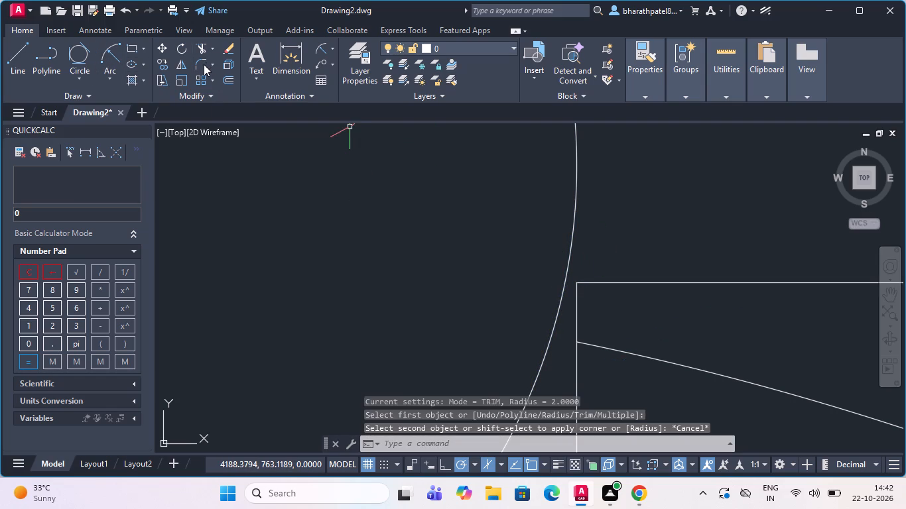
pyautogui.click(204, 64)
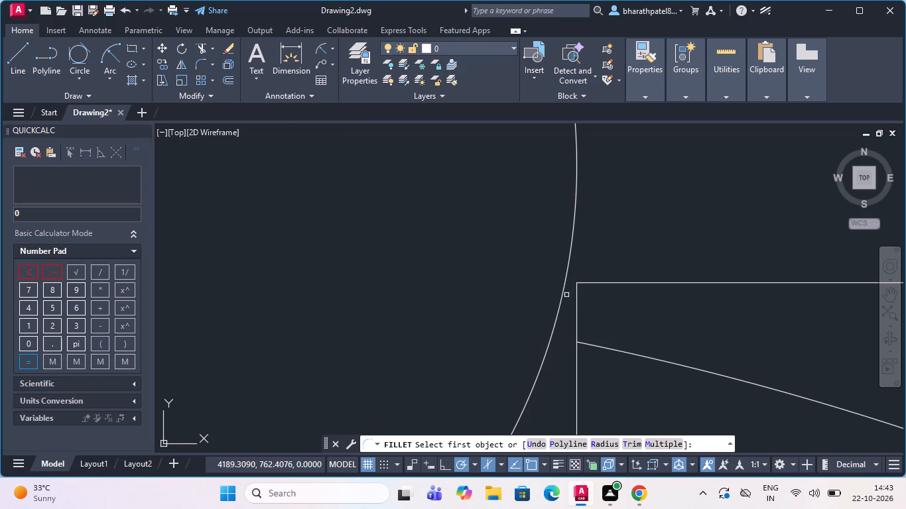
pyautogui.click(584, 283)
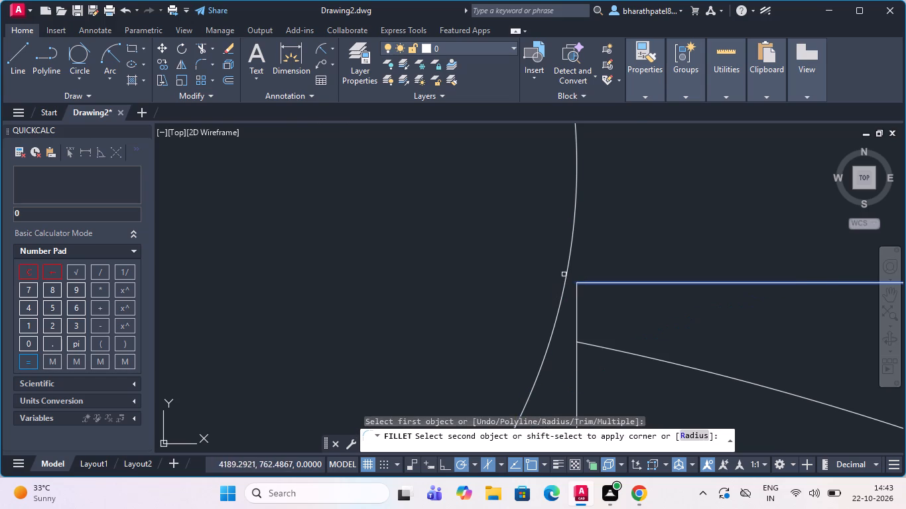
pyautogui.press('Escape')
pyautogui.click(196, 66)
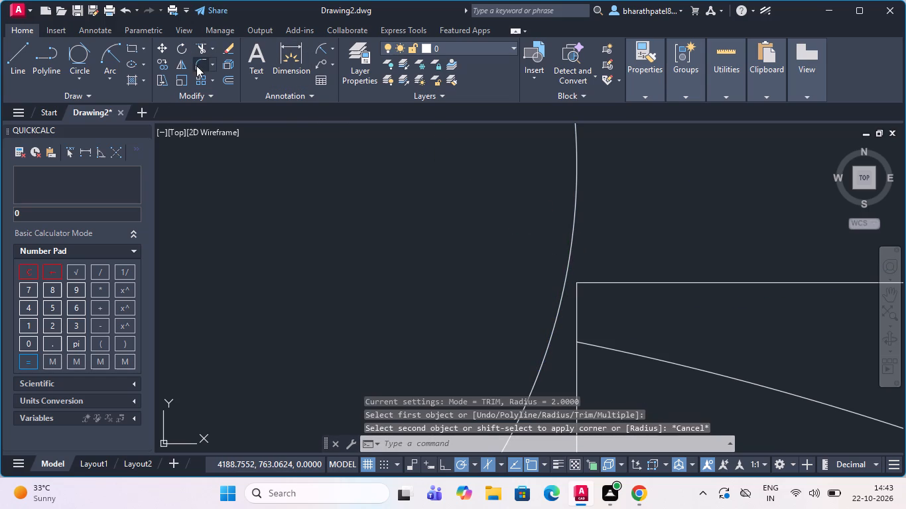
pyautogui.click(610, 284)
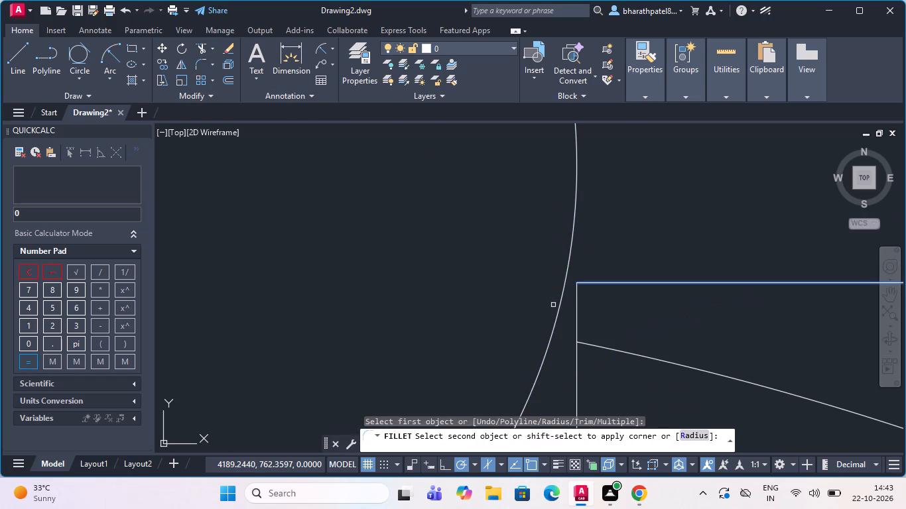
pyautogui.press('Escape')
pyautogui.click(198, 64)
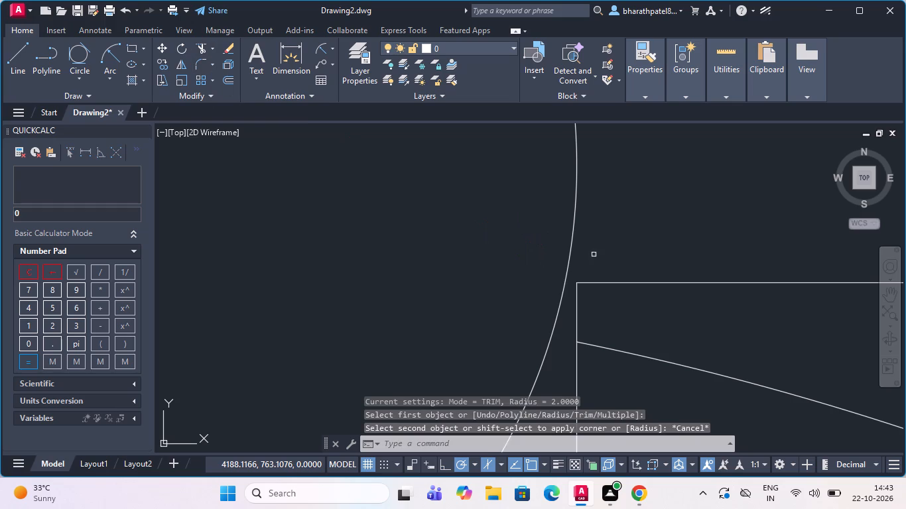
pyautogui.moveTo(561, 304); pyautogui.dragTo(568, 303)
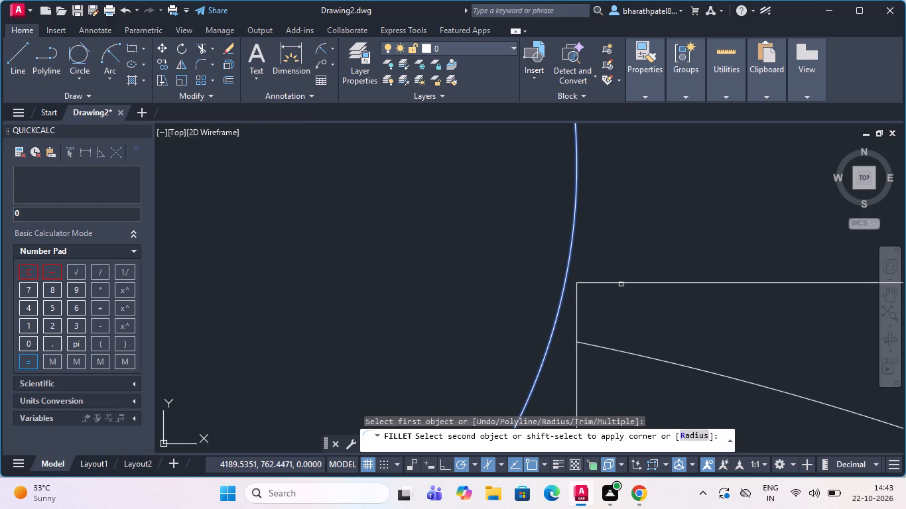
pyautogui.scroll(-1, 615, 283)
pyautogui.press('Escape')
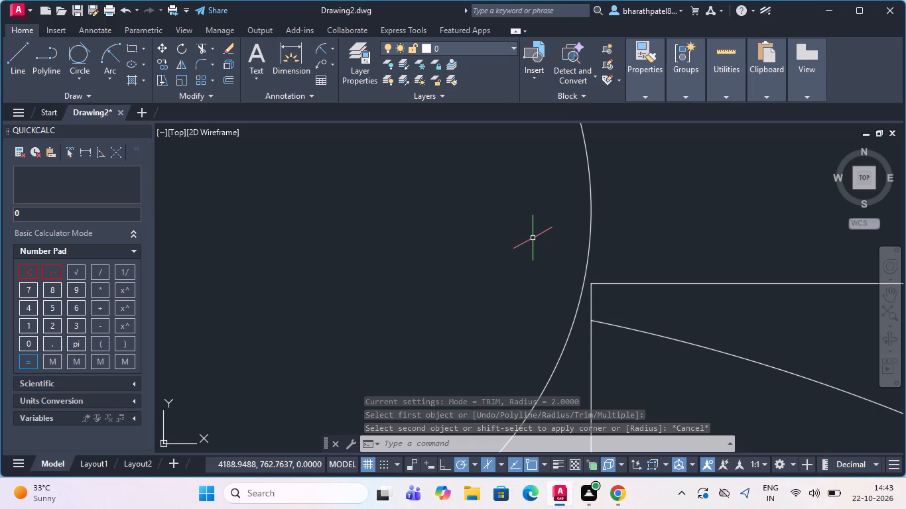
# Move the small circle straight down along the centre line by about 0.3 units, using its centre as base point.
pyautogui.scroll(-2, 557, 257)
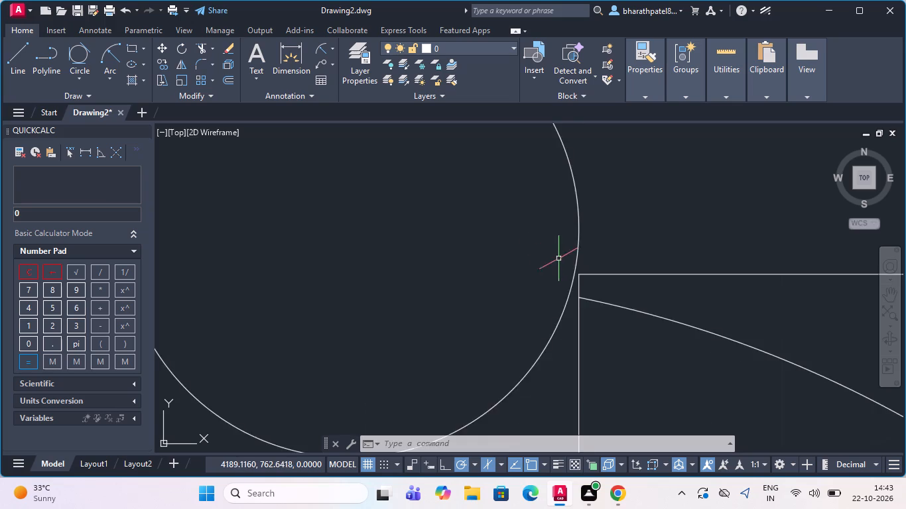
pyautogui.scroll(-3, 590, 252)
pyautogui.click(522, 302)
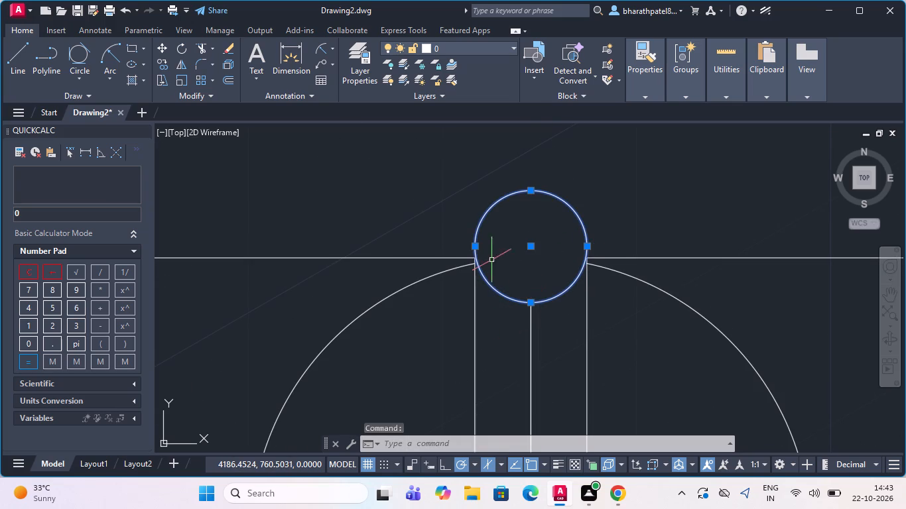
pyautogui.click(162, 48)
pyautogui.scroll(1, 515, 261)
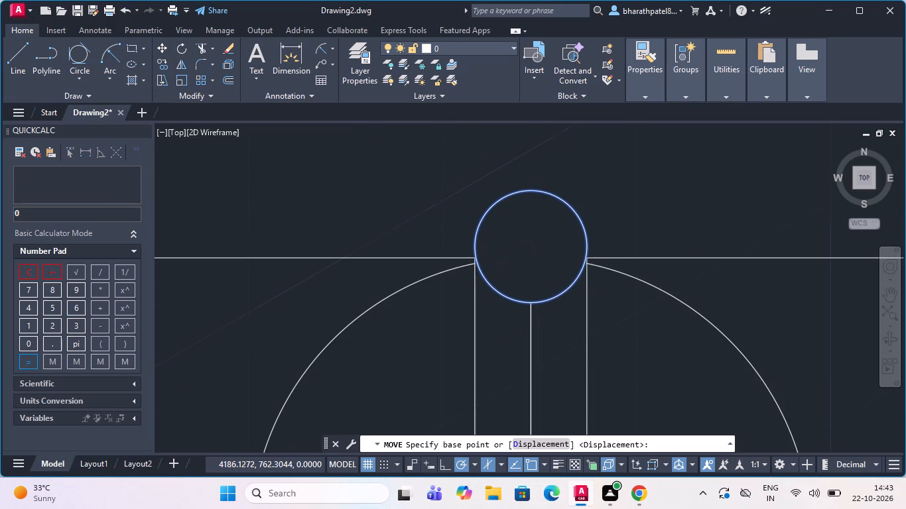
pyautogui.scroll(2, 515, 261)
pyautogui.scroll(-5, 537, 248)
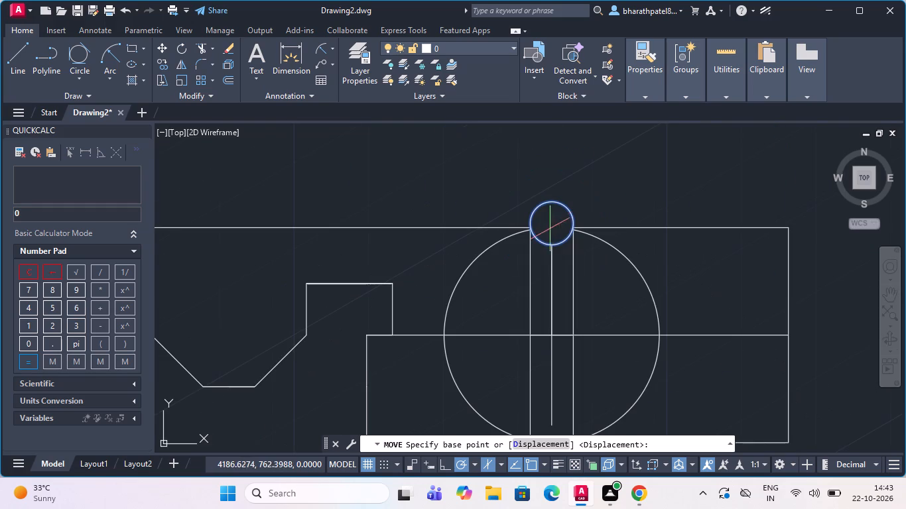
pyautogui.click(552, 222)
pyautogui.scroll(4, 552, 221)
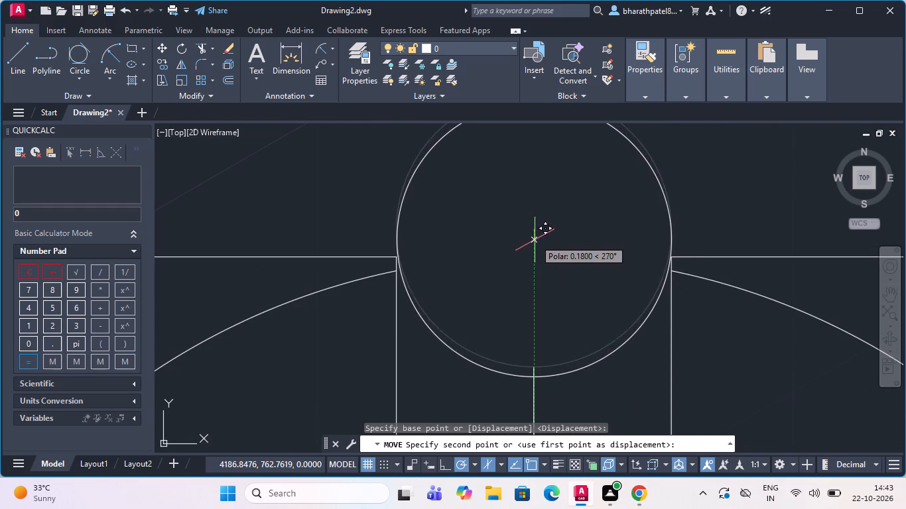
pyautogui.scroll(2, 533, 242)
pyautogui.scroll(-3, 533, 242)
pyautogui.scroll(2, 515, 349)
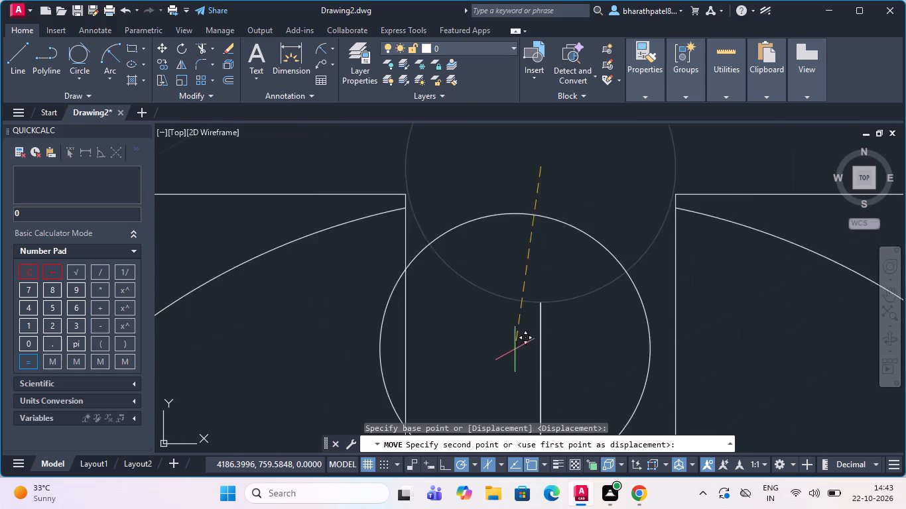
pyautogui.scroll(1, 515, 349)
pyautogui.scroll(-2, 515, 349)
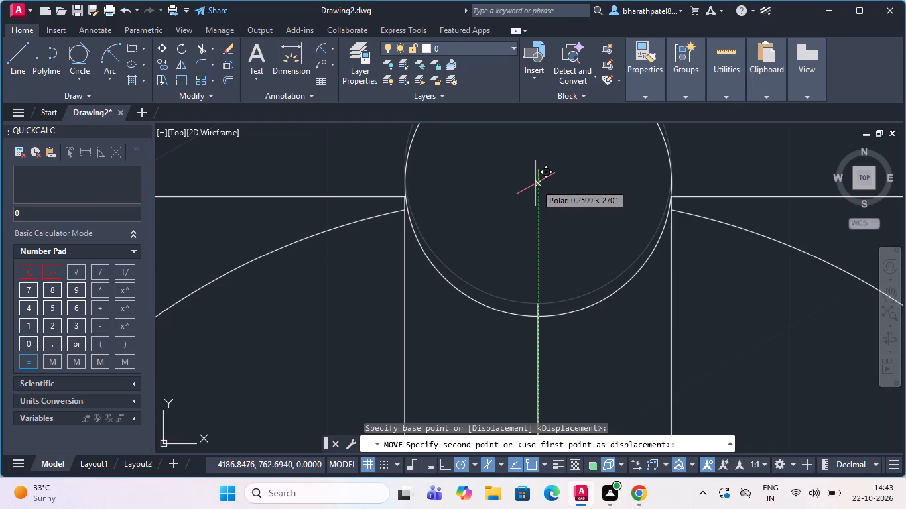
pyautogui.click(537, 186)
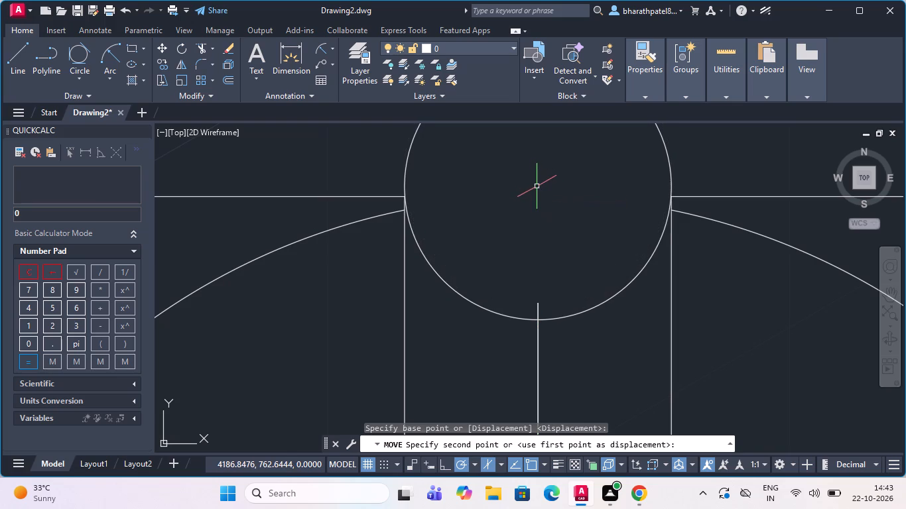
# Move the small circle straight down along the centre line by about 0.4 units, using its centre as base point.
pyautogui.scroll(5, 399, 204)
pyautogui.scroll(-2, 398, 203)
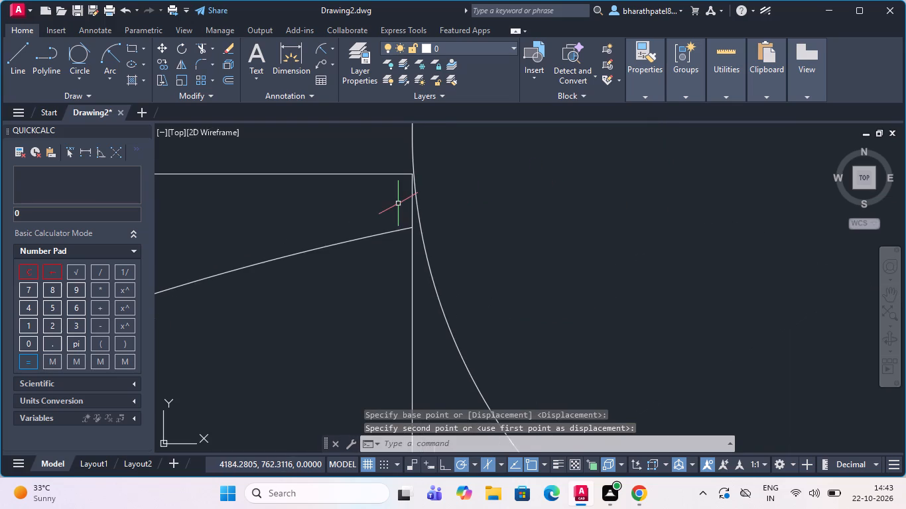
pyautogui.scroll(-4, 397, 182)
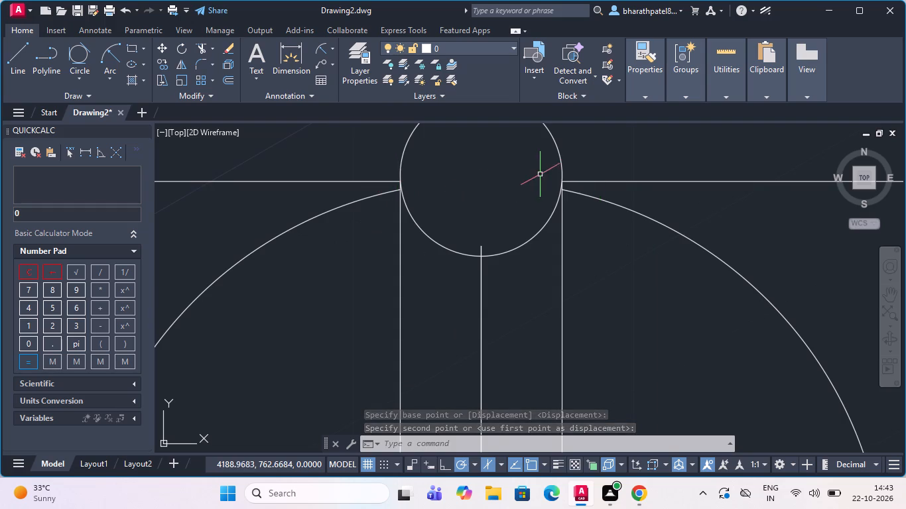
pyautogui.scroll(4, 540, 173)
pyautogui.scroll(-5, 540, 172)
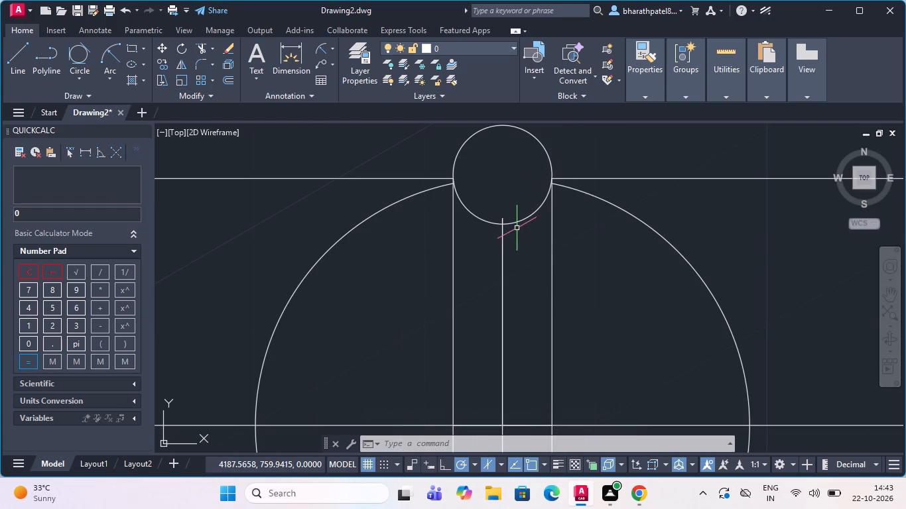
pyautogui.click(517, 222)
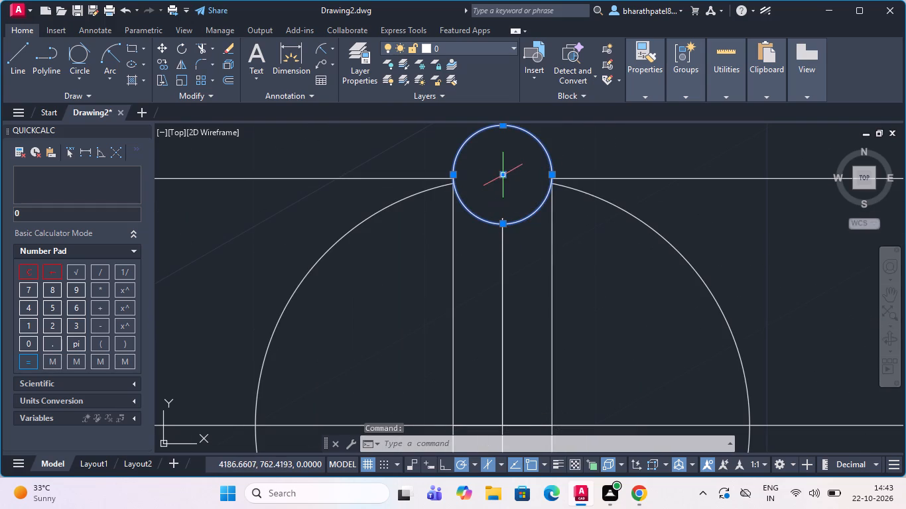
pyautogui.click(157, 45)
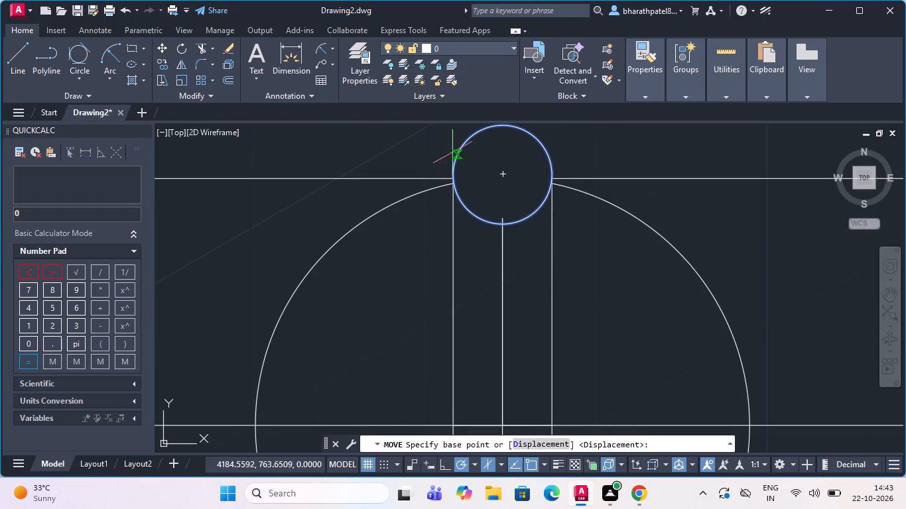
pyautogui.click(503, 171)
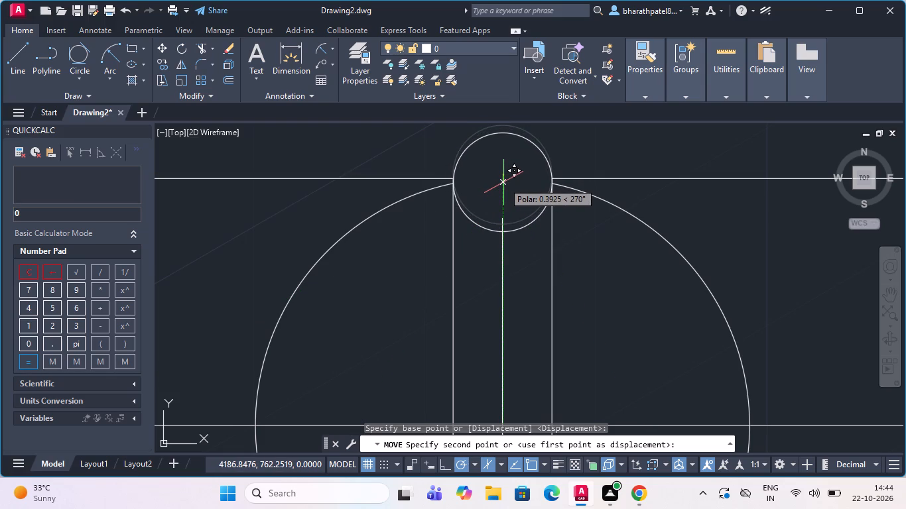
pyautogui.click(503, 182)
# Examine where the small circle meets the two strip lines, the top outline and the large circle on both sides.
pyautogui.scroll(4, 446, 178)
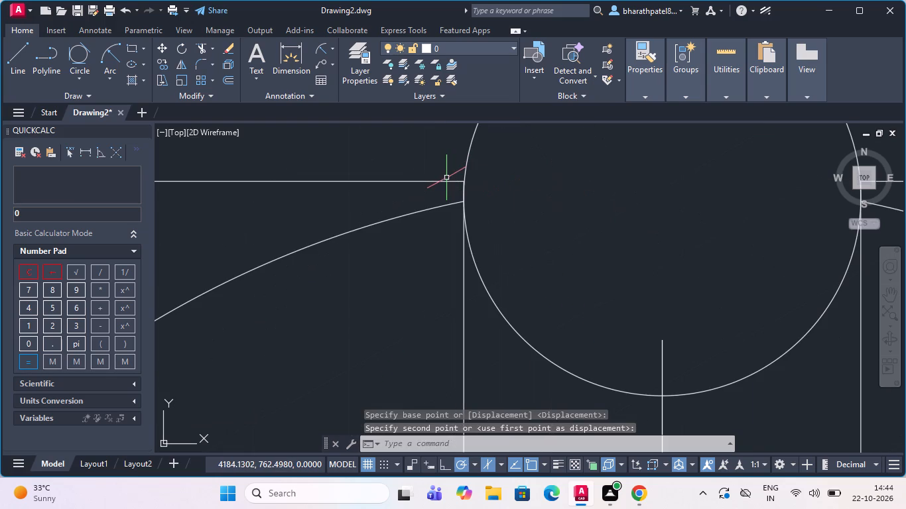
pyautogui.scroll(5, 461, 185)
pyautogui.scroll(-5, 461, 185)
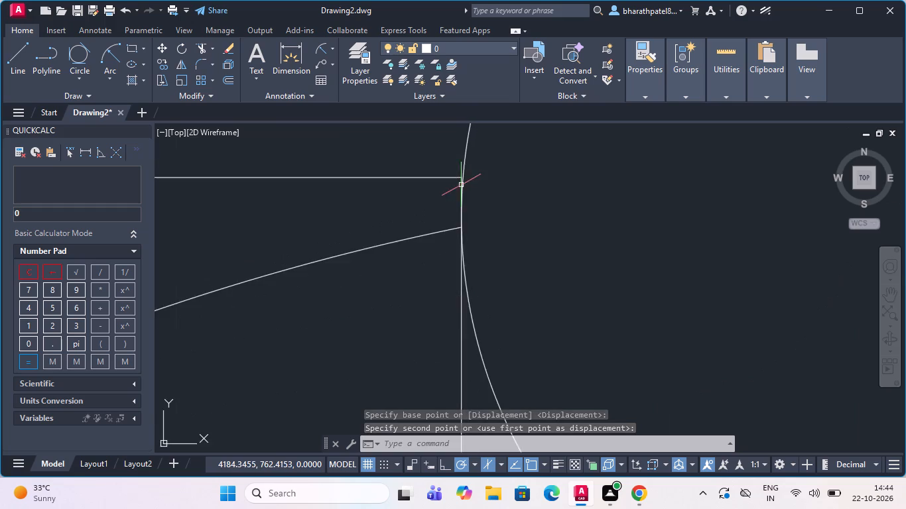
pyautogui.scroll(-9, 461, 185)
pyautogui.scroll(7, 495, 186)
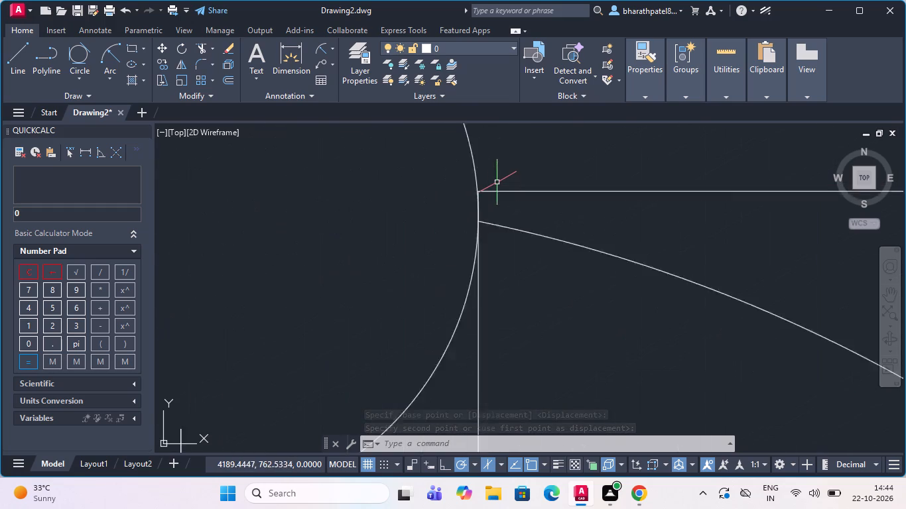
pyautogui.scroll(2, 497, 182)
pyautogui.scroll(-12, 497, 180)
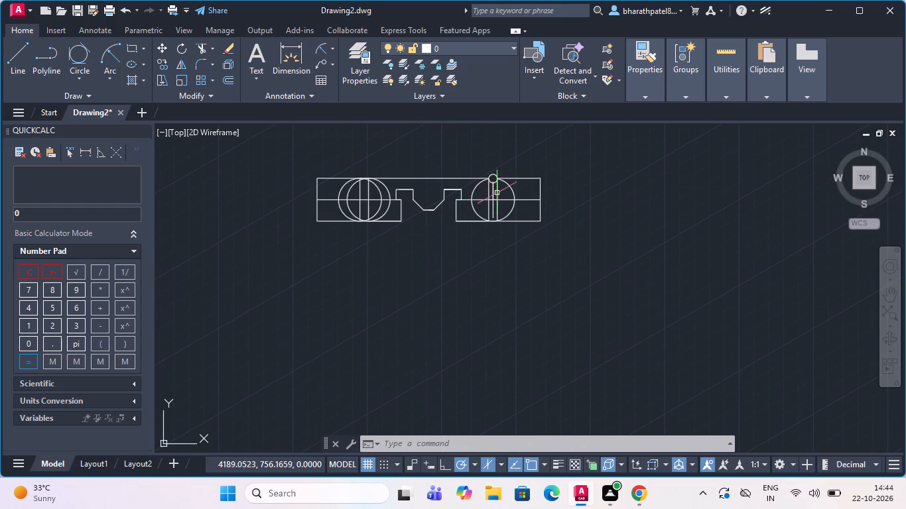
pyautogui.scroll(3, 497, 231)
pyautogui.scroll(-3, 497, 231)
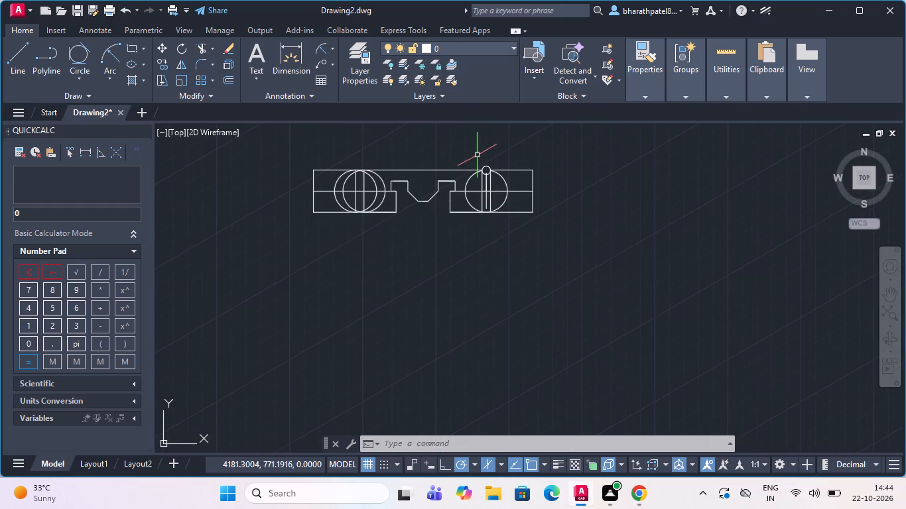
pyautogui.scroll(5, 476, 165)
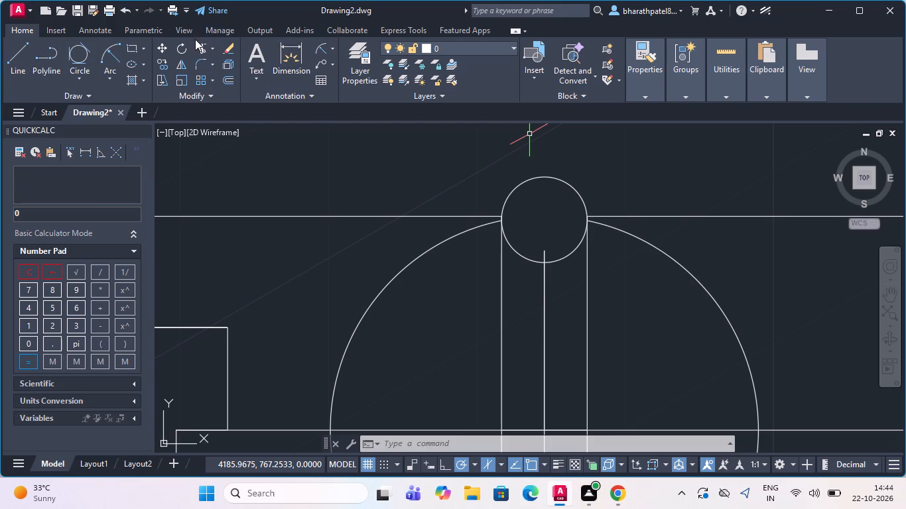
# Measure the vertical distance from the bottom of the small circle to the horizontal centre line with a linear dimension.
pyautogui.click(331, 44)
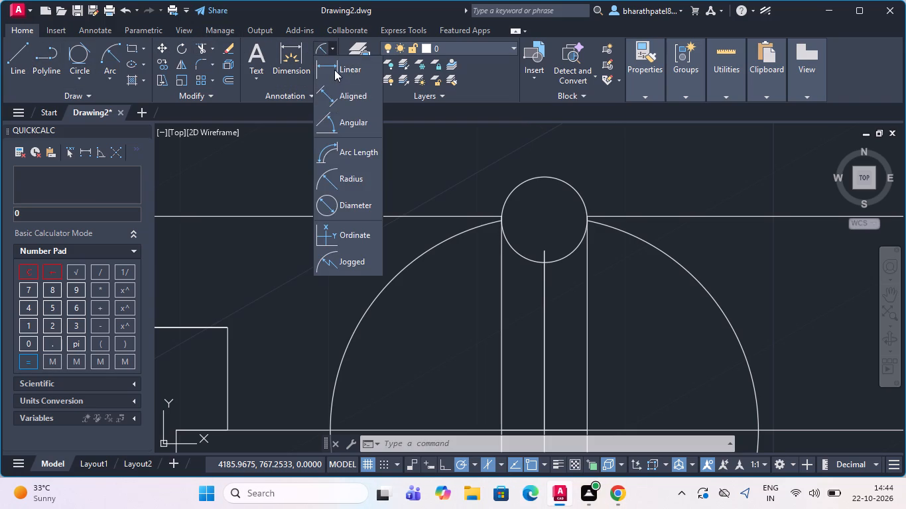
pyautogui.click(334, 70)
pyautogui.scroll(-3, 512, 156)
pyautogui.scroll(4, 521, 201)
pyautogui.scroll(-2, 513, 147)
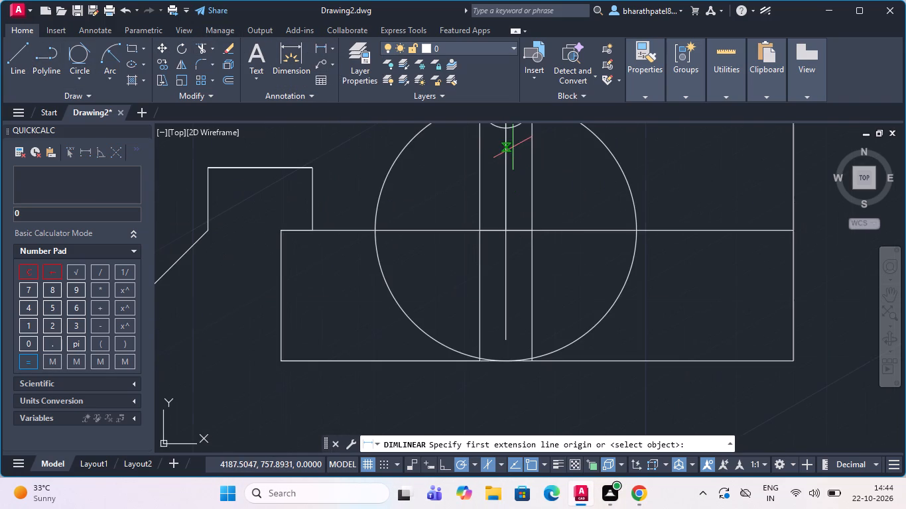
pyautogui.click(510, 127)
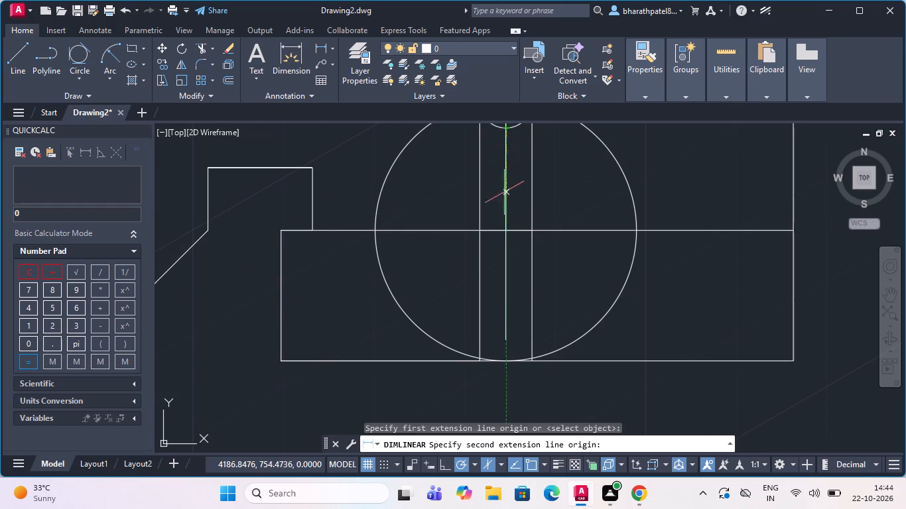
pyautogui.click(507, 229)
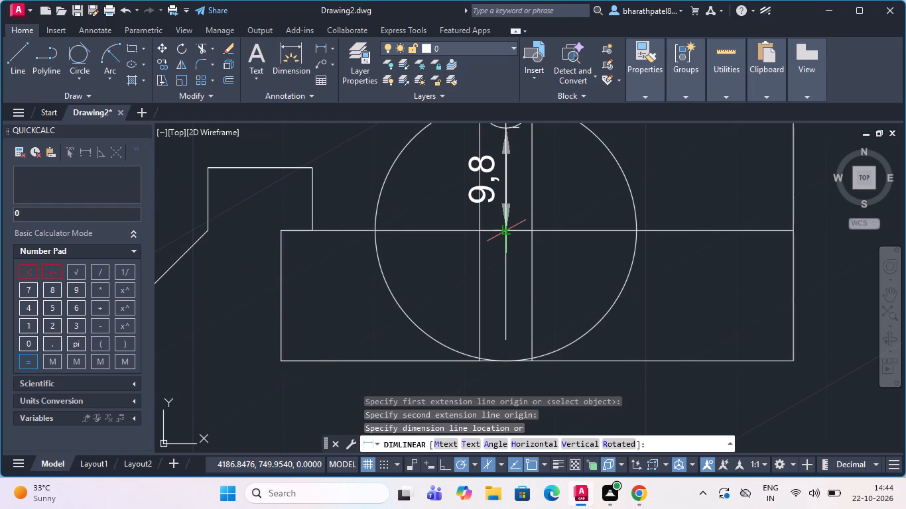
pyautogui.press('Escape')
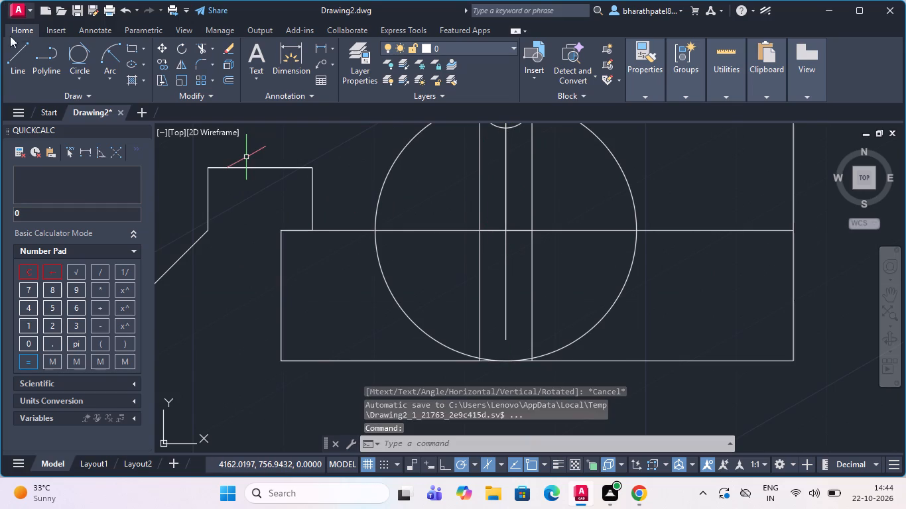
# Draw a 9.8-unit line straight down from the large circle's centre, ending with a horizontal tick about 1.1 units long.
pyautogui.moveTo(12, 58); pyautogui.dragTo(8, 52)
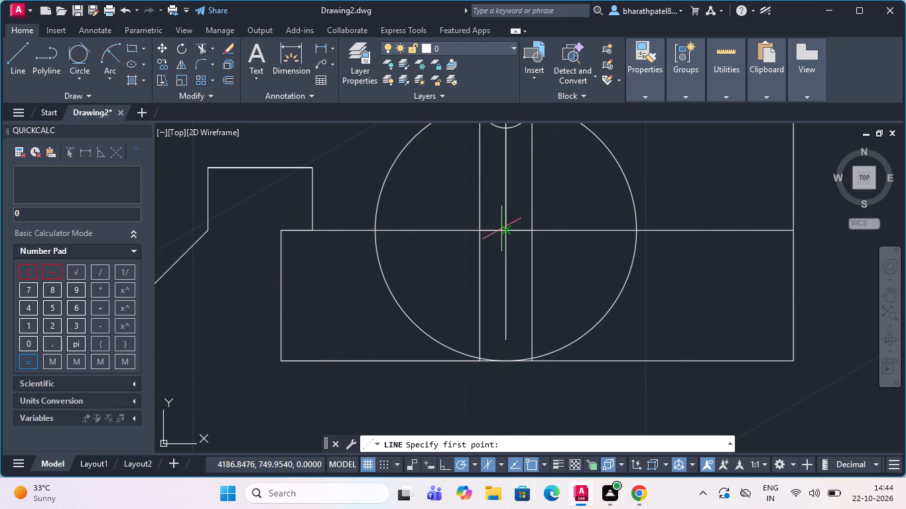
pyautogui.click(503, 231)
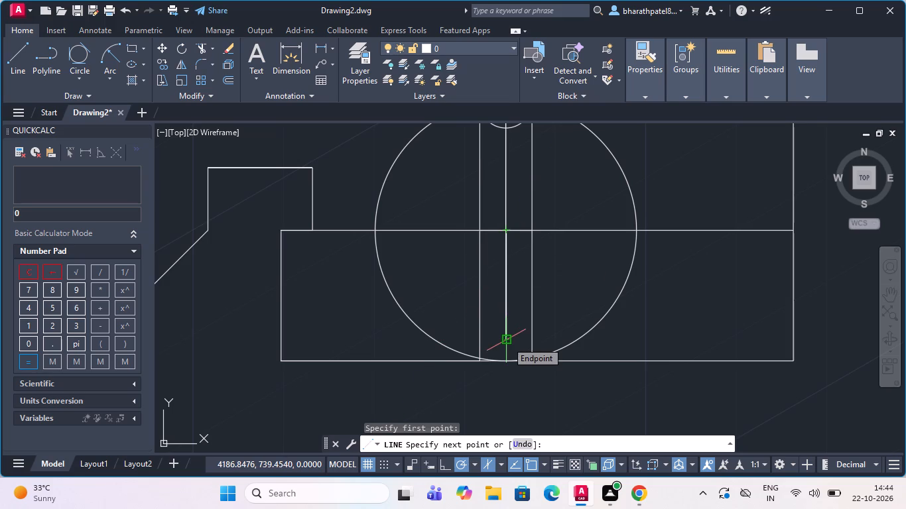
pyautogui.press('9')
pyautogui.press('.')
pyautogui.press('8')
pyautogui.press('Return')
pyautogui.scroll(3, 515, 329)
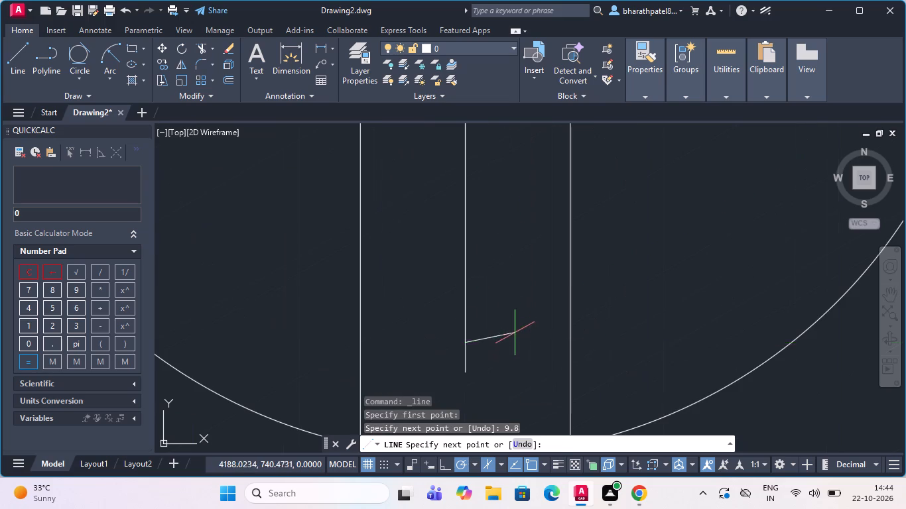
pyautogui.click(512, 345)
pyautogui.press('Escape')
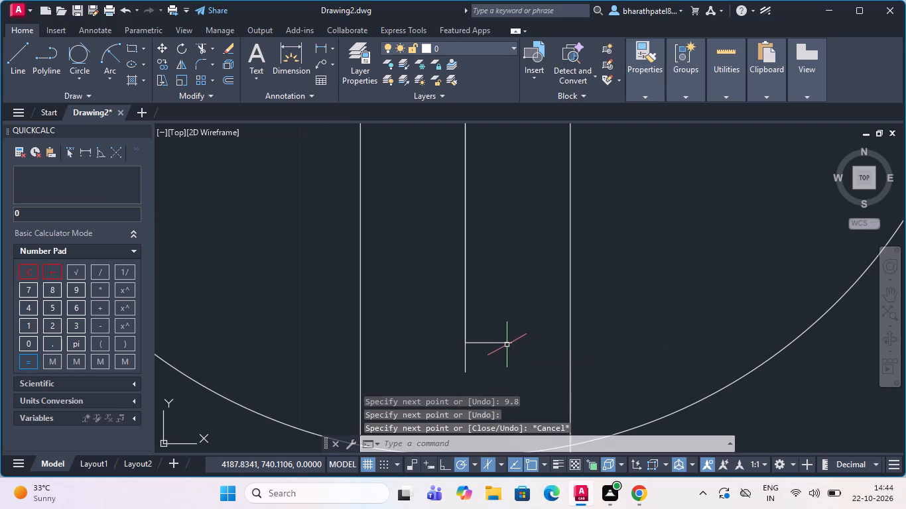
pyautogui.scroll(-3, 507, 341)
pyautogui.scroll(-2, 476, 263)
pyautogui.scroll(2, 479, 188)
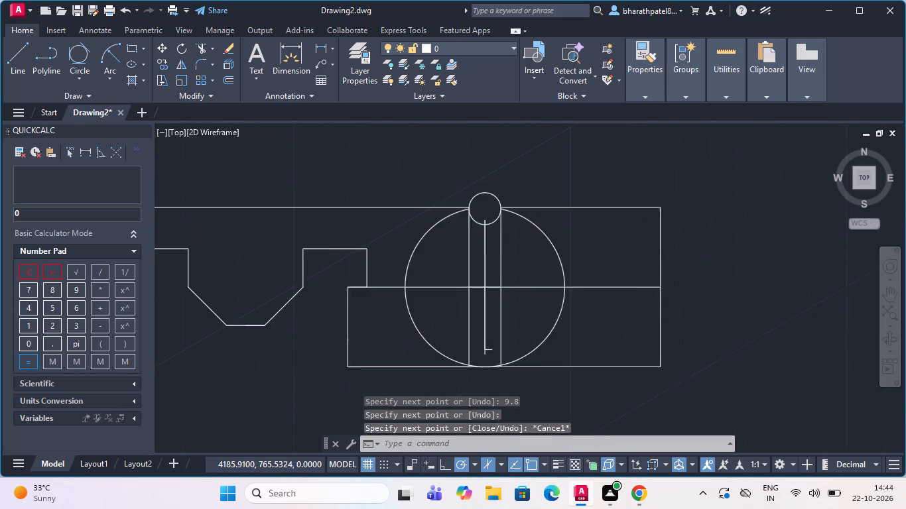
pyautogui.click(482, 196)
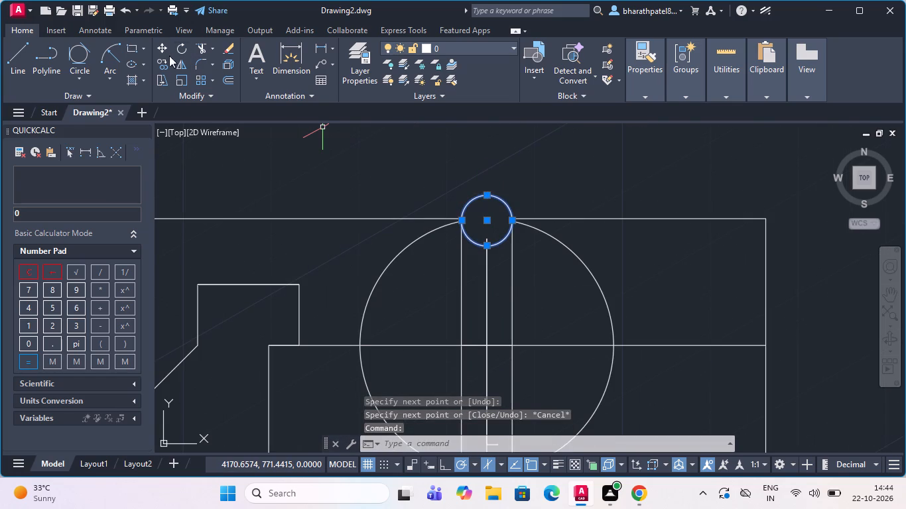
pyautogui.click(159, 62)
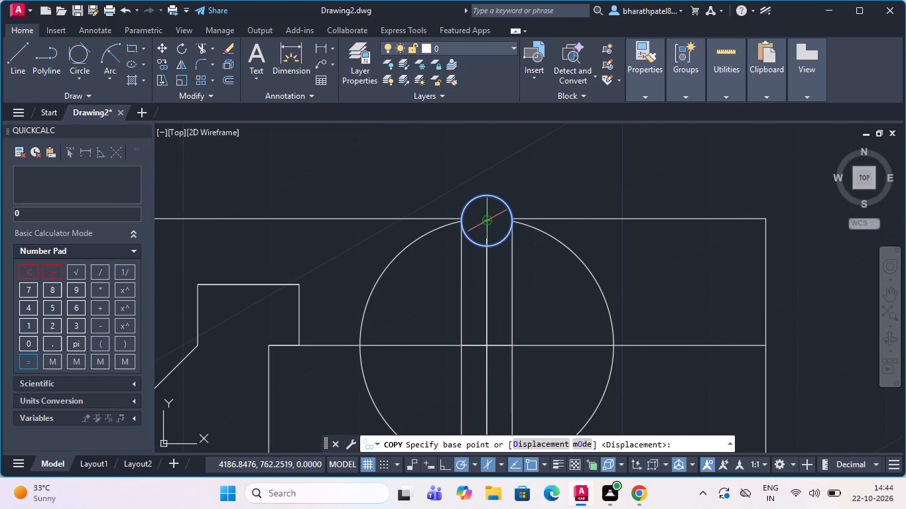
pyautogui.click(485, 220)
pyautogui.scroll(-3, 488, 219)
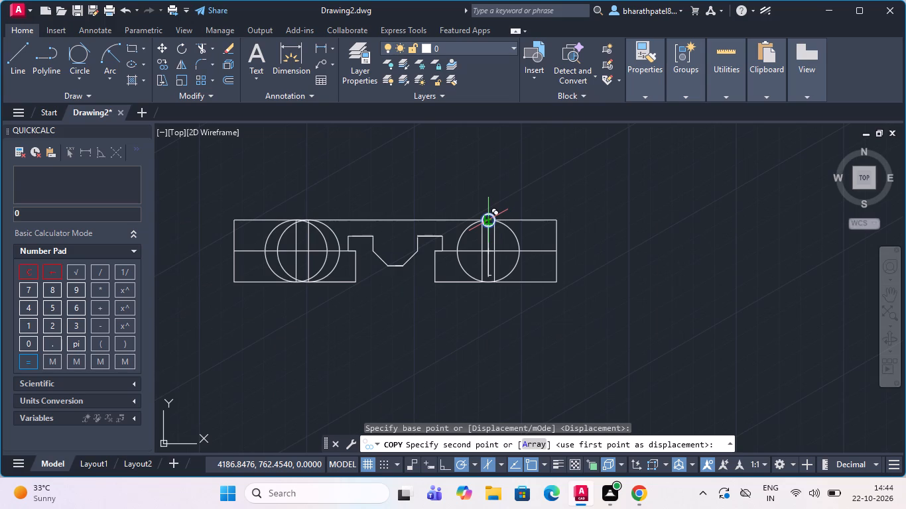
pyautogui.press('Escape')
# Copy the small circle from its top quadrant point to the lower end of the 9.8-unit line.
pyautogui.scroll(3, 490, 209)
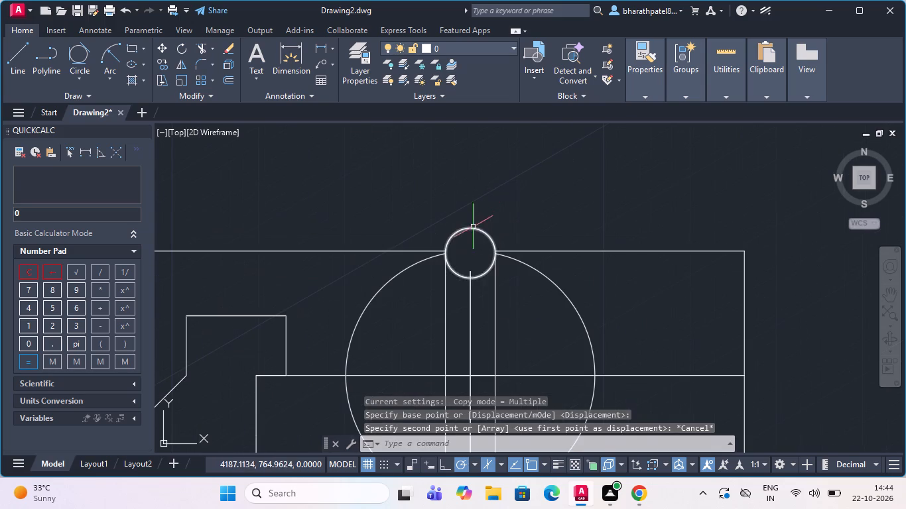
pyautogui.click(472, 227)
pyautogui.click(163, 58)
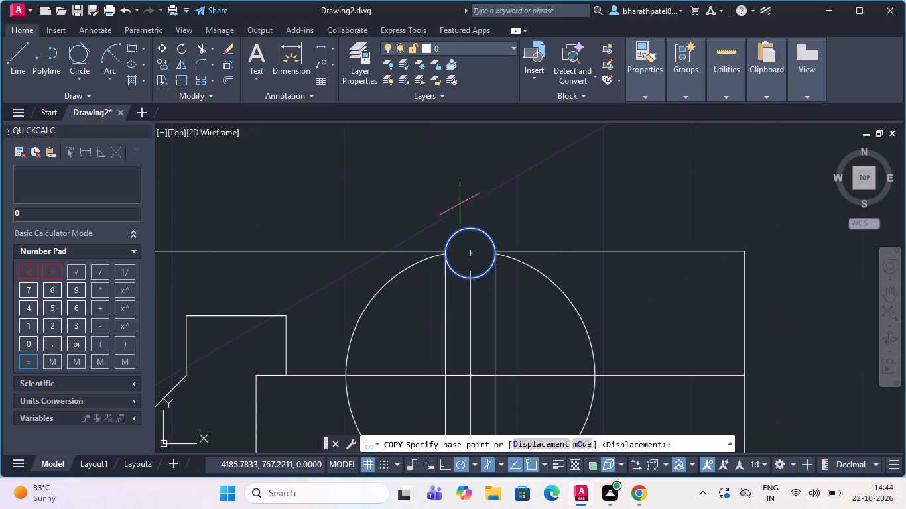
pyautogui.click(467, 226)
pyautogui.scroll(-3, 468, 227)
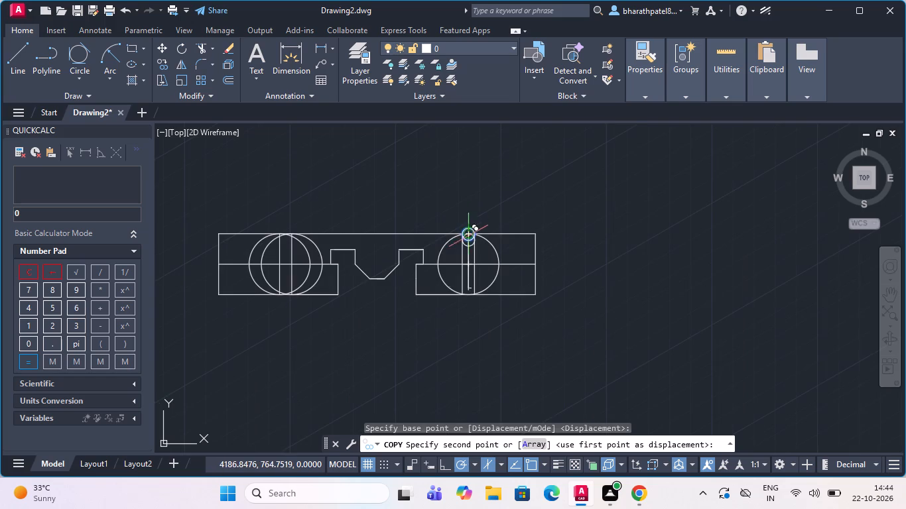
pyautogui.scroll(5, 461, 301)
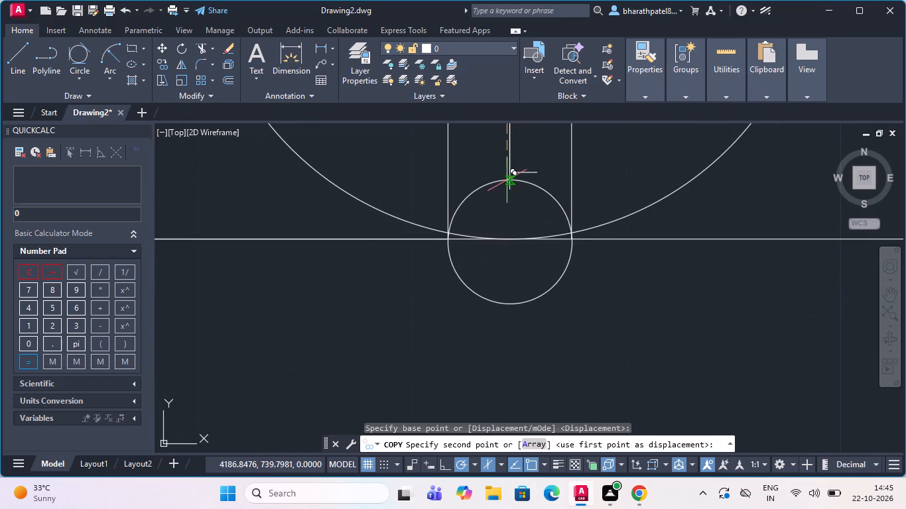
pyautogui.scroll(3, 507, 175)
pyautogui.click(505, 168)
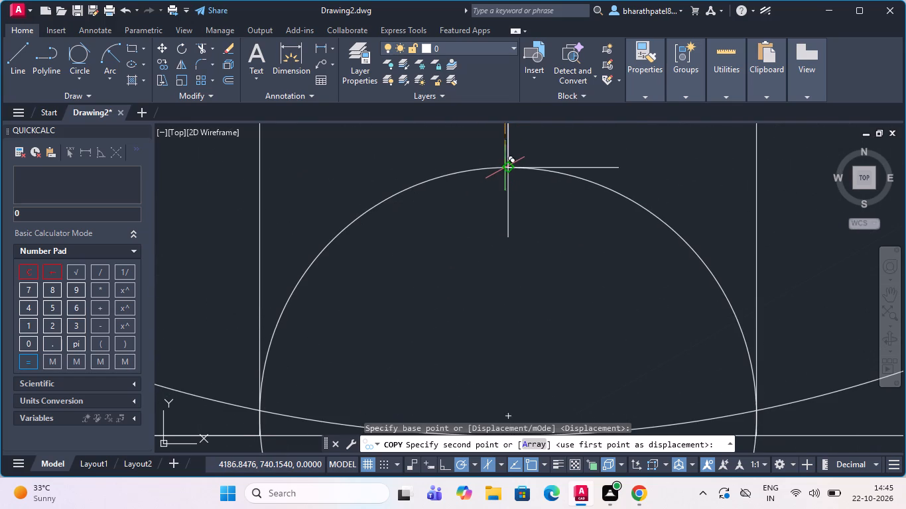
pyautogui.scroll(-5, 504, 168)
pyautogui.press('Escape')
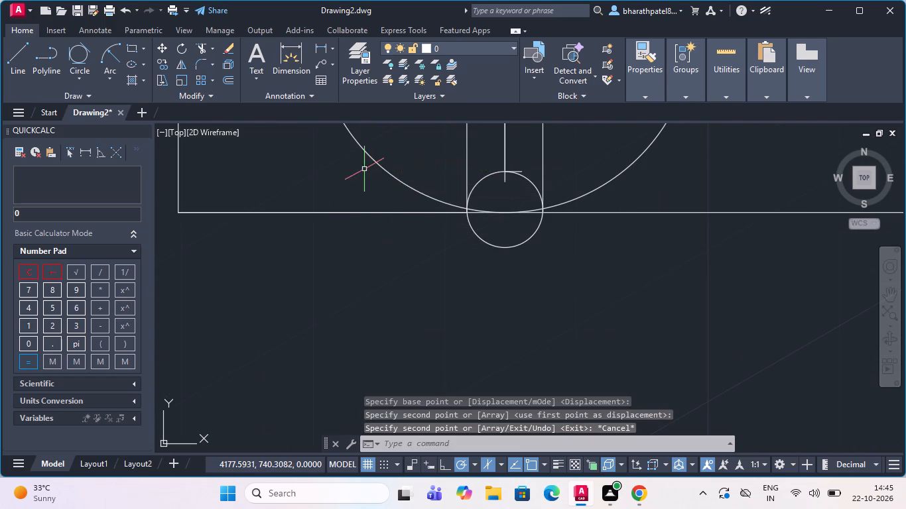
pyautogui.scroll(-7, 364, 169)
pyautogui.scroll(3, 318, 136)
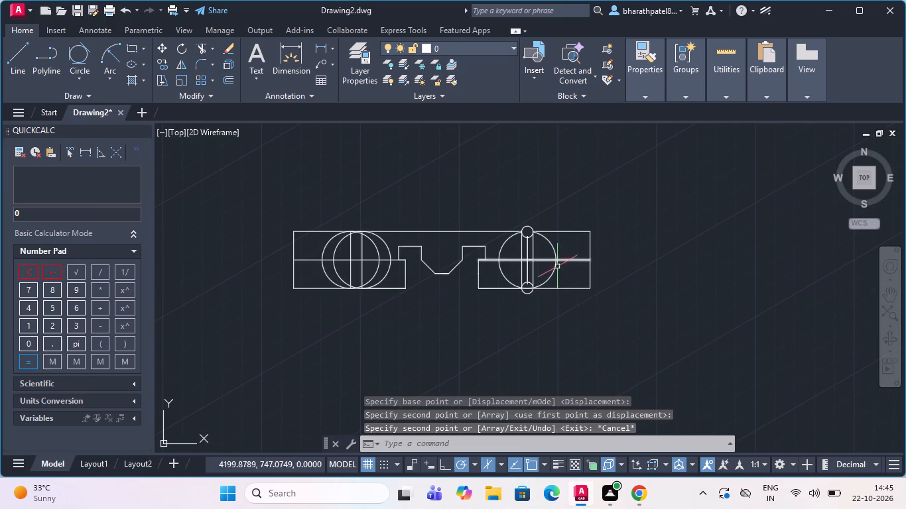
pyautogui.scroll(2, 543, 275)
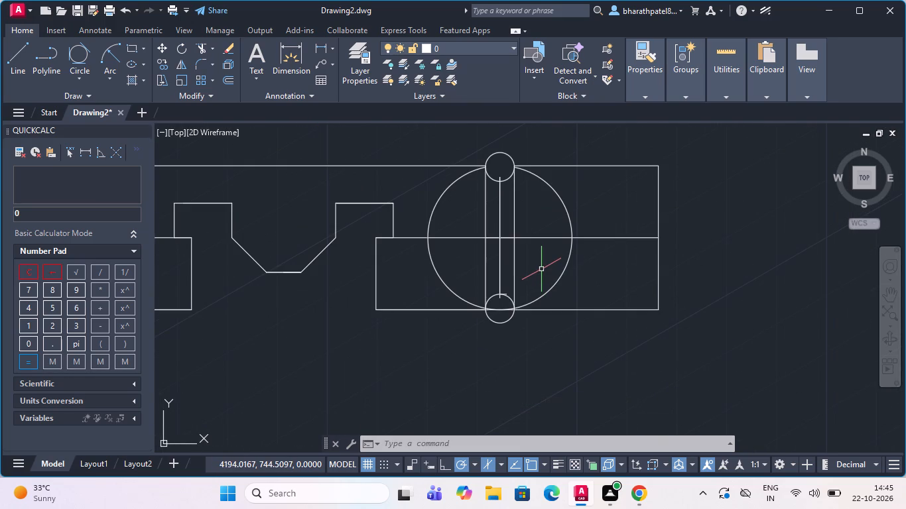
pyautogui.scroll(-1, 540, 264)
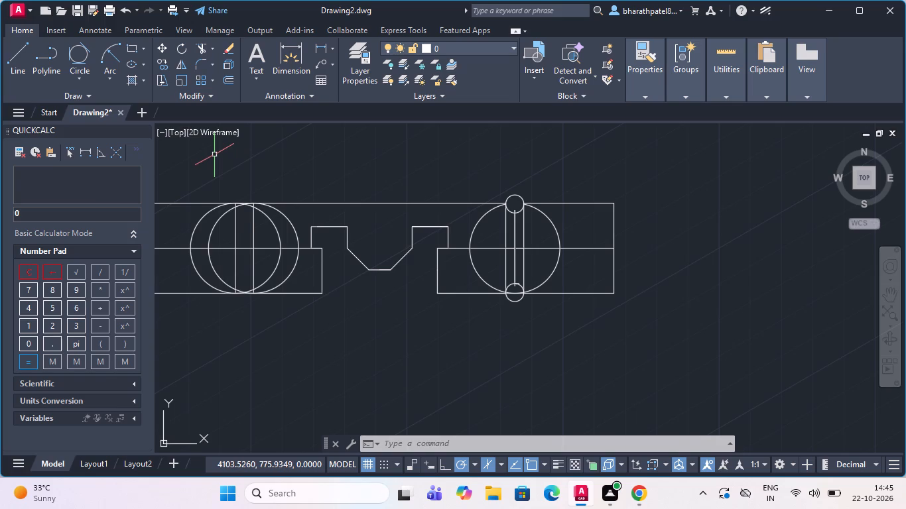
# Draw an 8-unit line up from the midpoint of the part's right edge, ending with a horizontal tick about 7 units long.
pyautogui.click(19, 56)
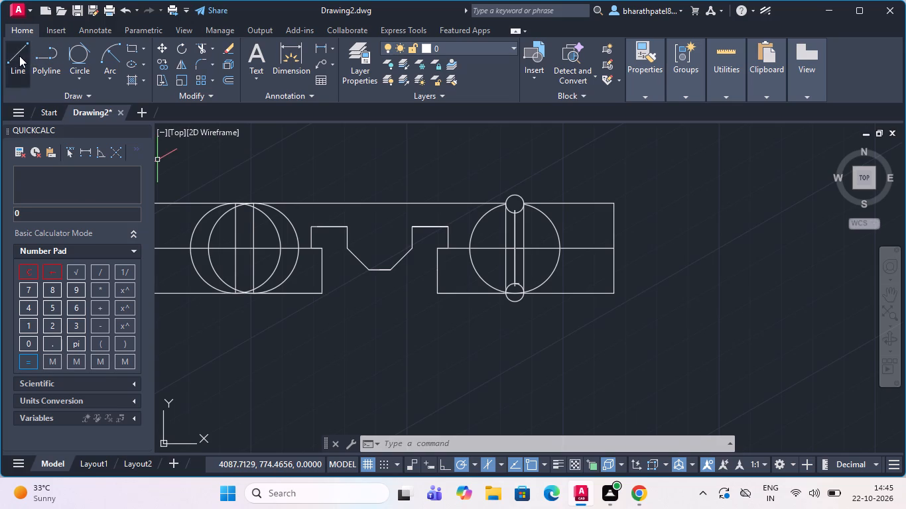
pyautogui.scroll(3, 623, 249)
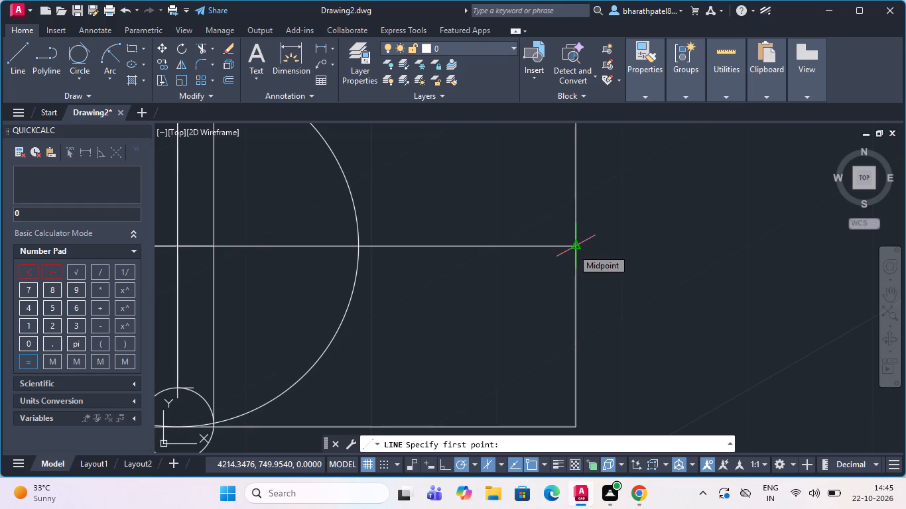
pyautogui.click(576, 249)
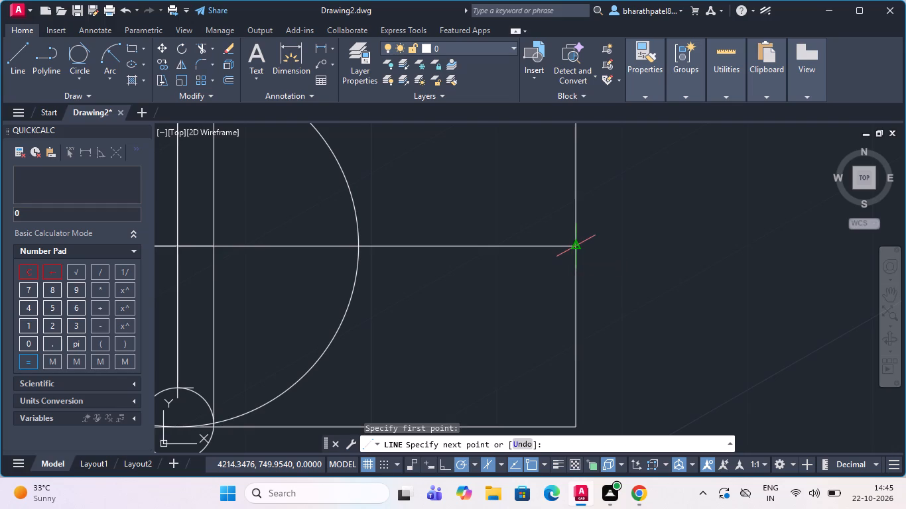
pyautogui.scroll(-2, 576, 251)
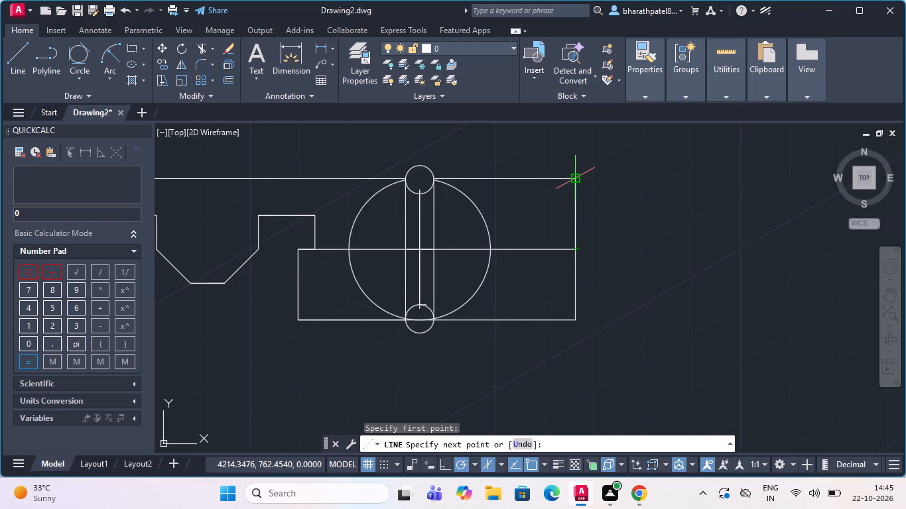
pyautogui.press('8')
pyautogui.press('Return')
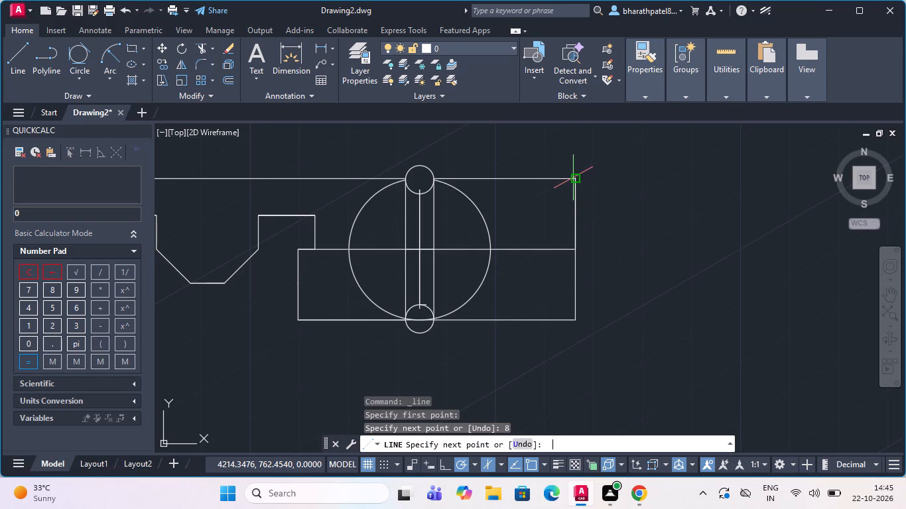
pyautogui.click(615, 207)
pyautogui.press('Escape')
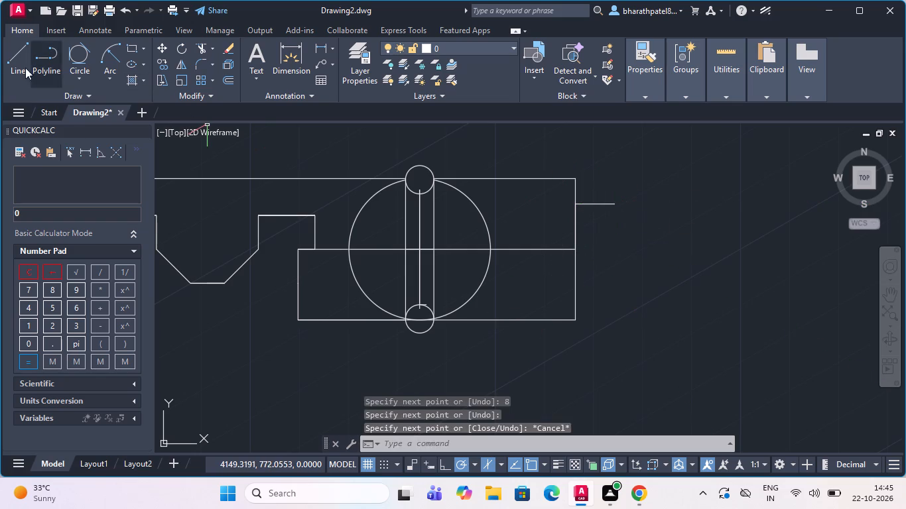
# Draw a 16-unit line straight down the right edge from the upper tick, ending with a horizontal tick about 4.3 units long.
pyautogui.click(6, 61)
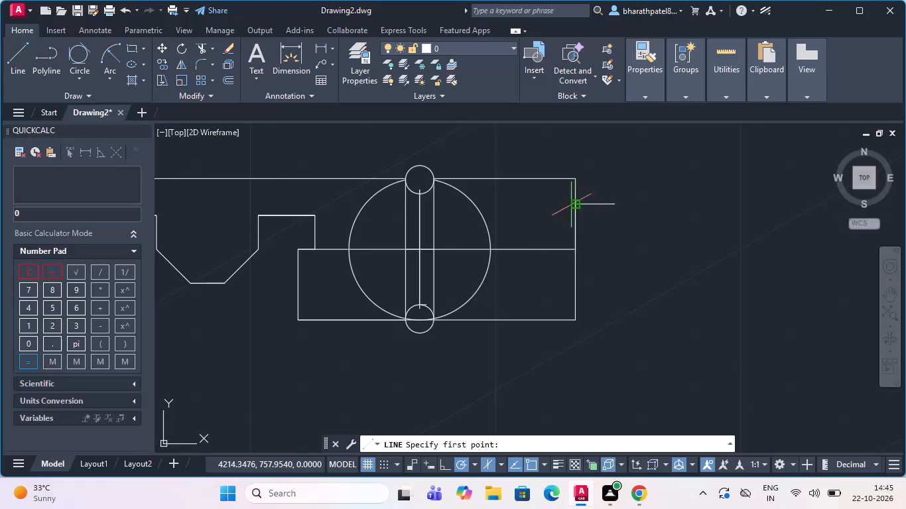
pyautogui.click(581, 205)
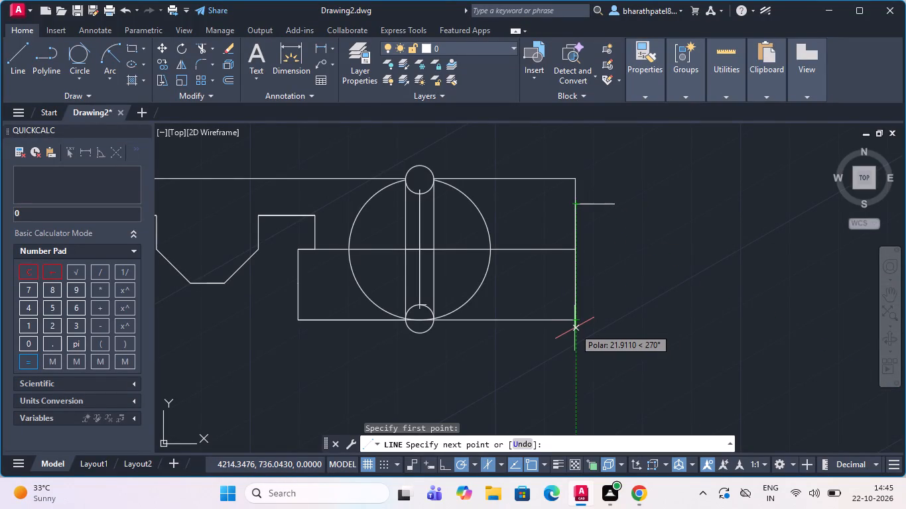
pyautogui.write('16')
pyautogui.press('Return')
pyautogui.click(600, 288)
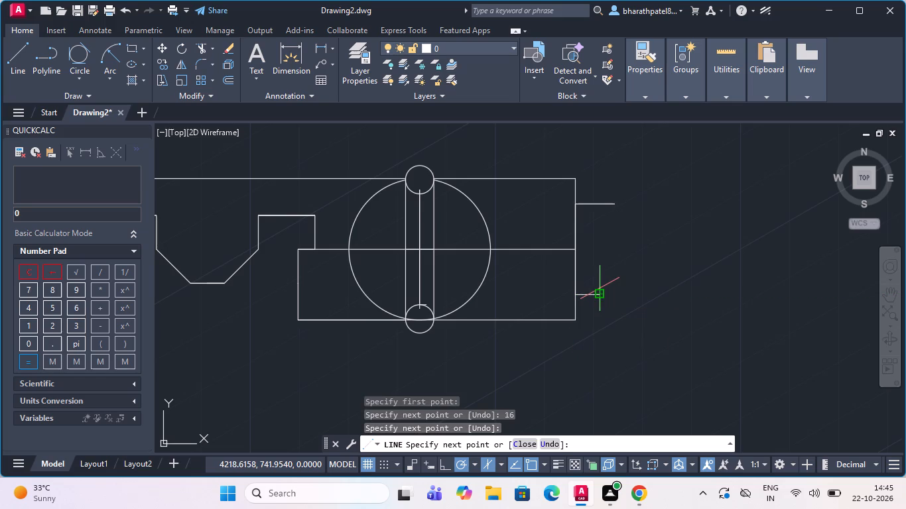
pyautogui.press('Escape')
# Draw the upper taper line from where the top outline meets the right strip line to the upper tick on the right edge.
pyautogui.scroll(-1, 577, 273)
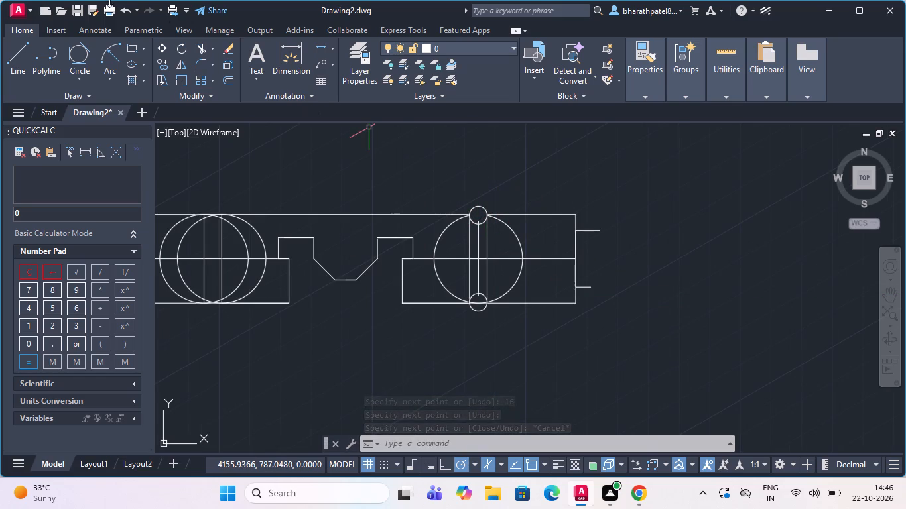
pyautogui.click(13, 55)
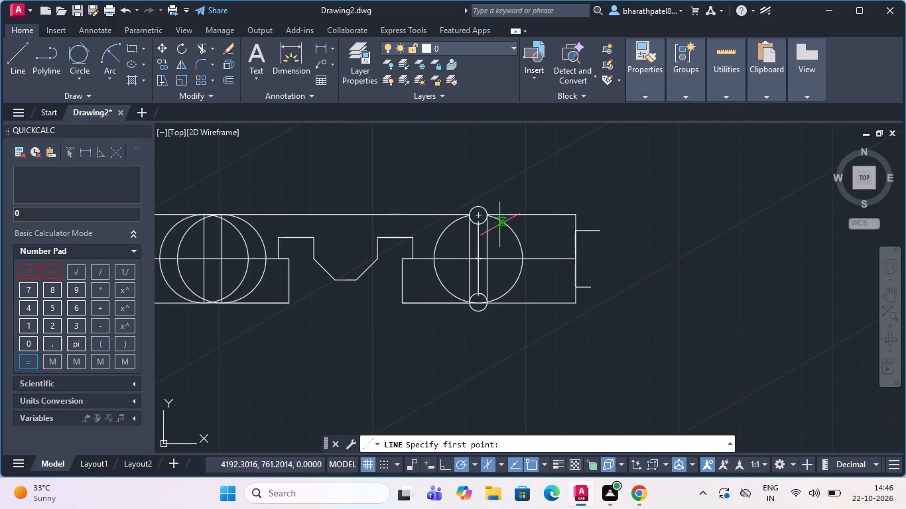
pyautogui.scroll(4, 499, 225)
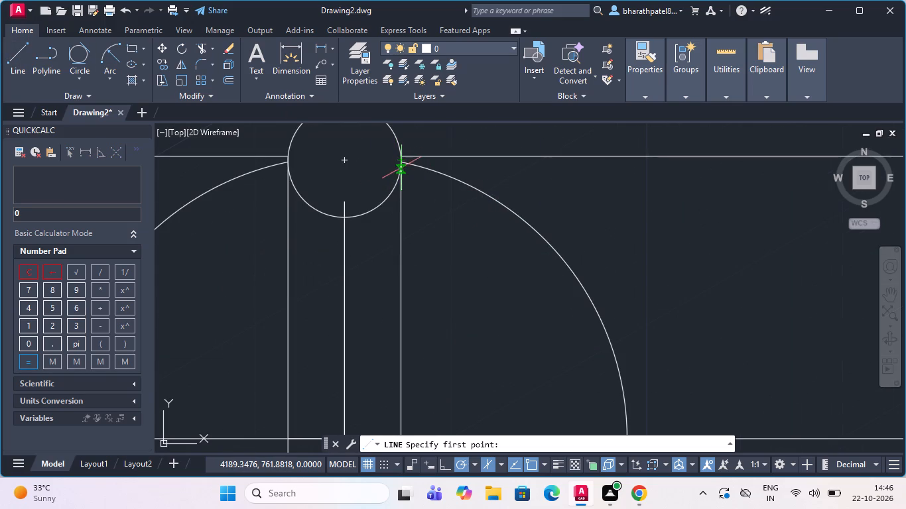
pyautogui.scroll(4, 398, 160)
pyautogui.scroll(-3, 398, 158)
pyautogui.scroll(4, 394, 149)
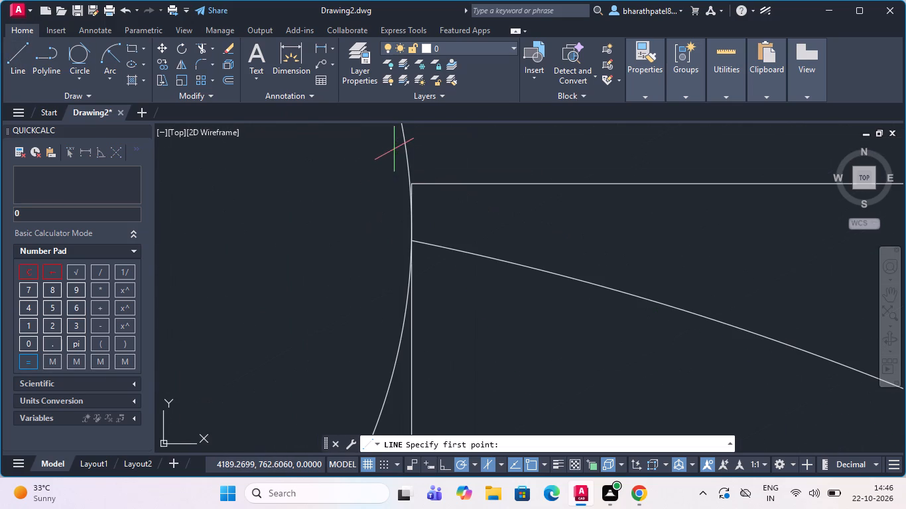
pyautogui.click(409, 182)
pyautogui.scroll(-9, 415, 178)
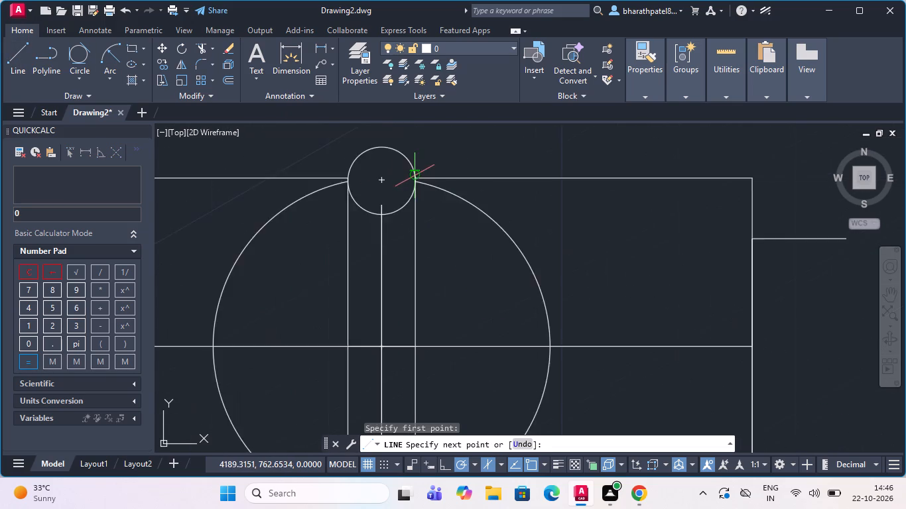
pyautogui.scroll(-2, 415, 174)
pyautogui.scroll(4, 528, 190)
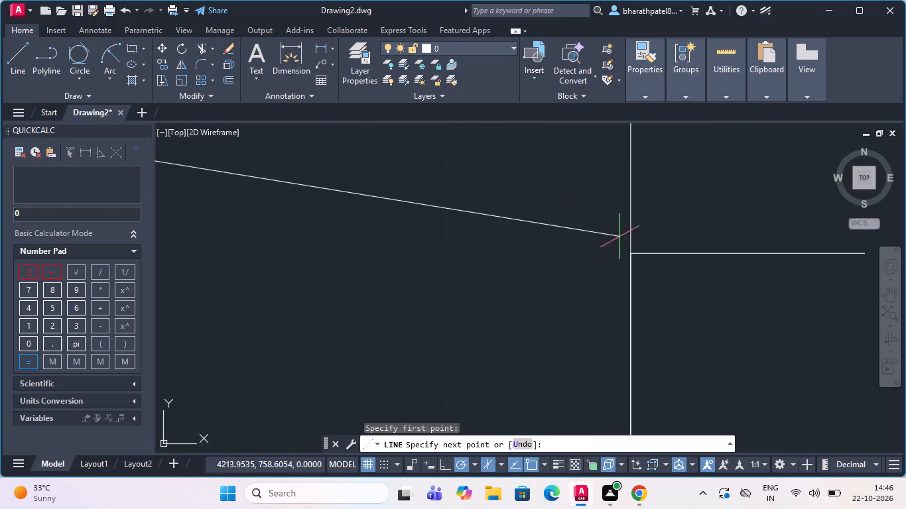
pyautogui.click(633, 252)
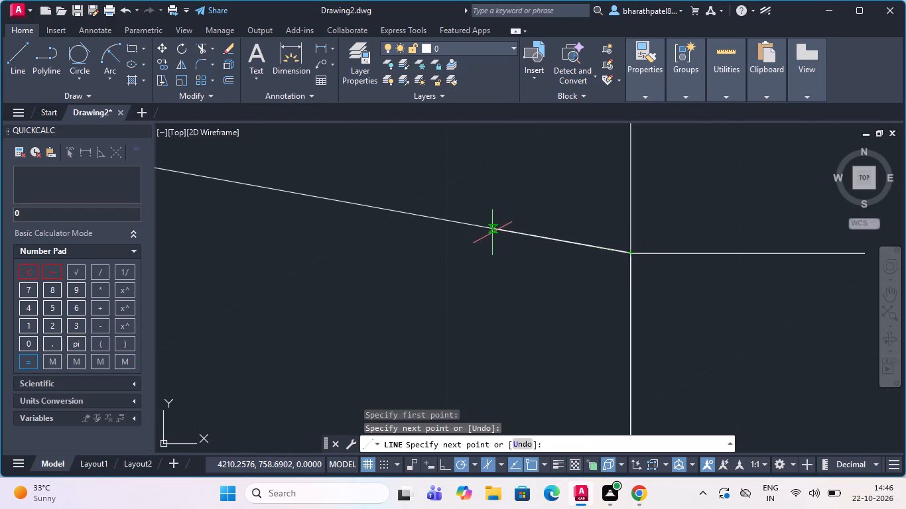
pyautogui.press('Escape')
# Draw the lower taper line from where the bottom outline meets the lower small circle's right side to the lower tick on the right edge.
pyautogui.scroll(-7, 470, 172)
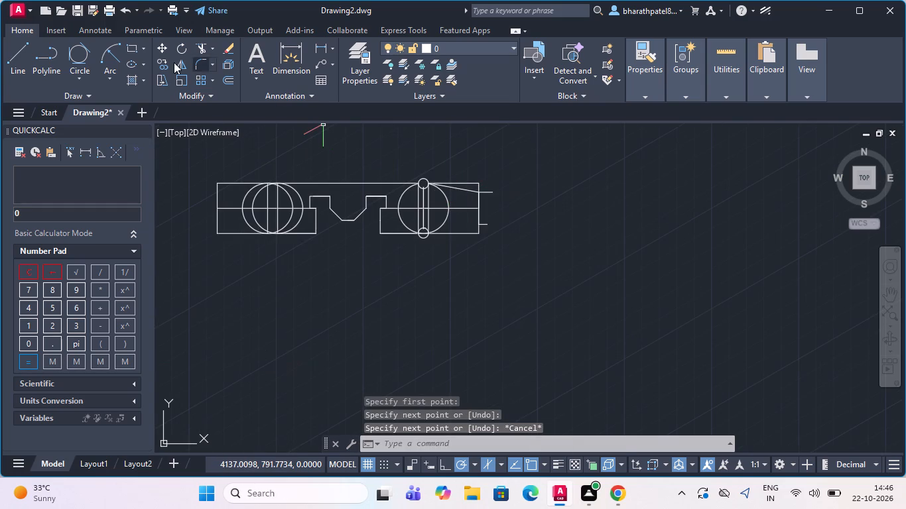
pyautogui.click(9, 52)
pyautogui.scroll(2, 424, 215)
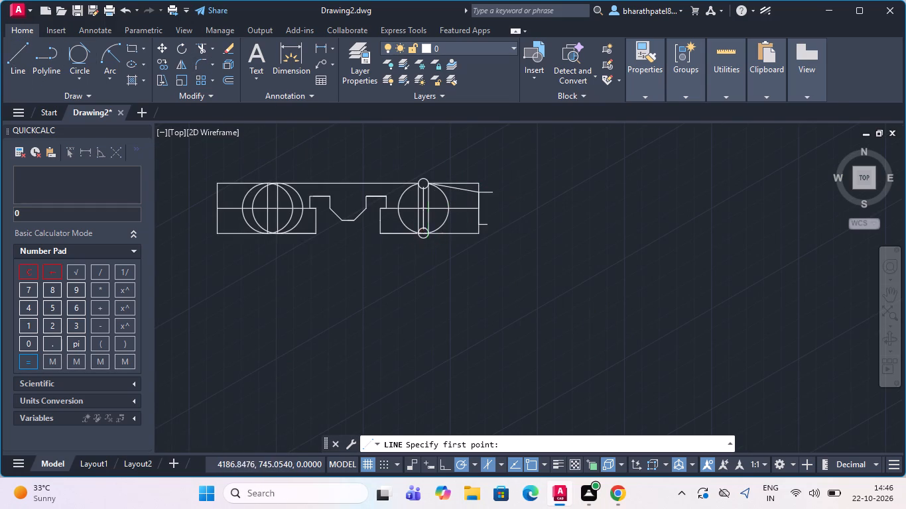
pyautogui.scroll(2, 424, 215)
pyautogui.scroll(3, 422, 310)
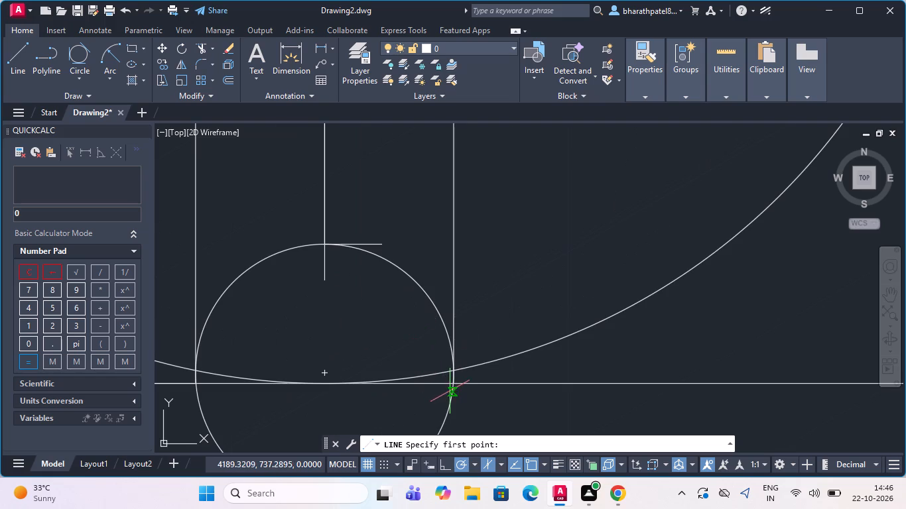
pyautogui.click(452, 384)
pyautogui.scroll(-8, 452, 384)
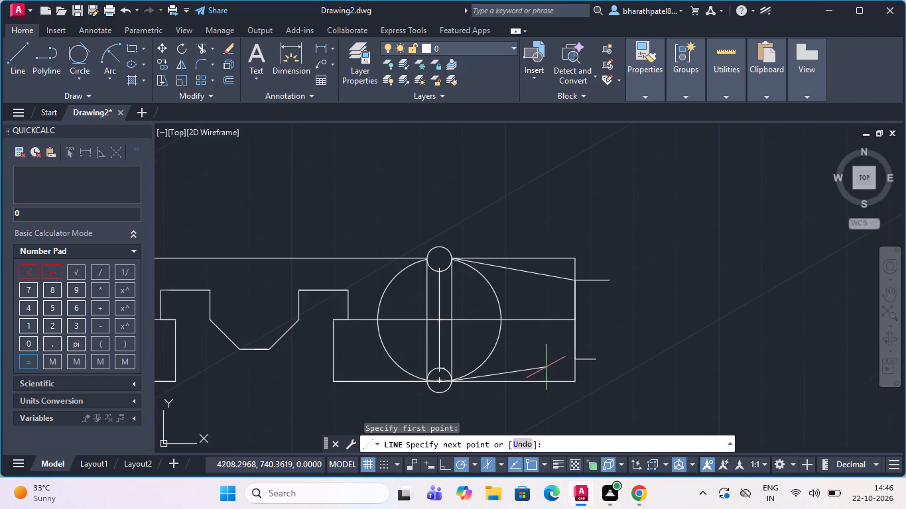
pyautogui.scroll(3, 579, 366)
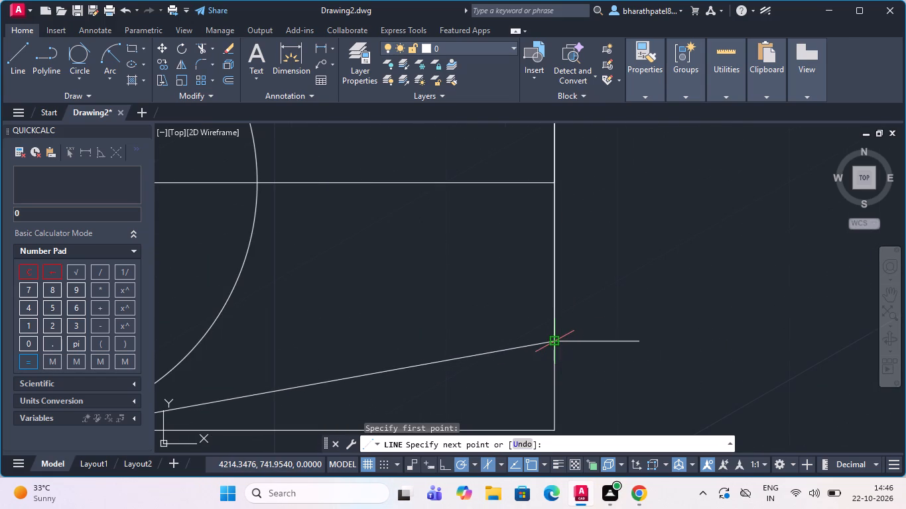
pyautogui.click(556, 343)
pyautogui.scroll(-2, 556, 343)
pyautogui.press('Escape')
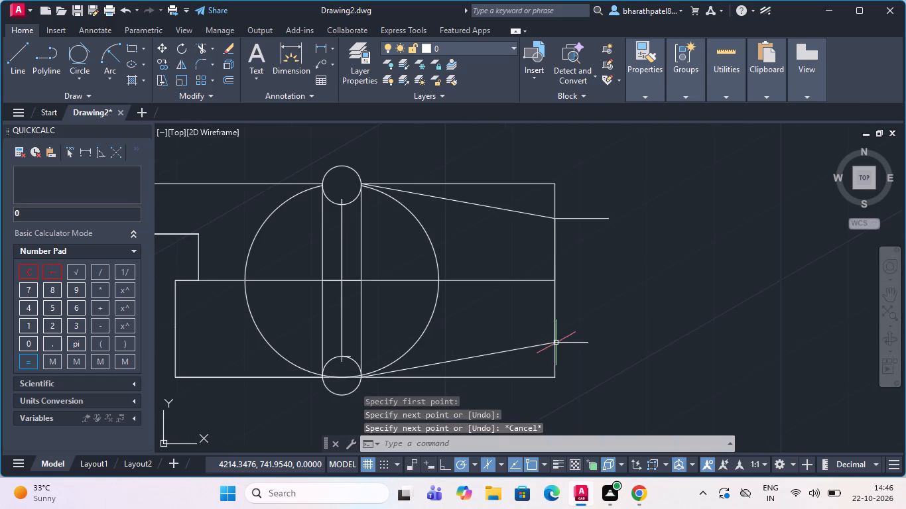
# Trim away the square corners outside both taper lines and the two horizontal ticks at the part's right end.
pyautogui.scroll(-2, 580, 305)
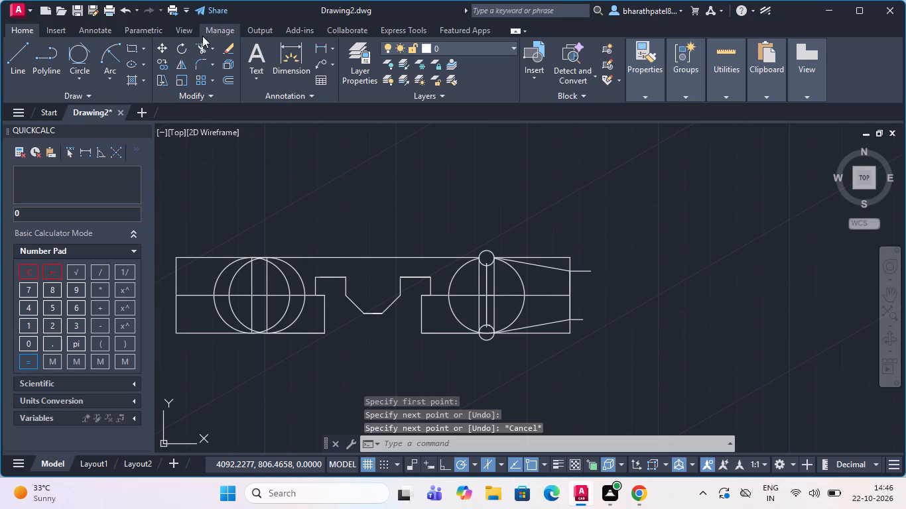
pyautogui.click(201, 44)
pyautogui.scroll(2, 594, 338)
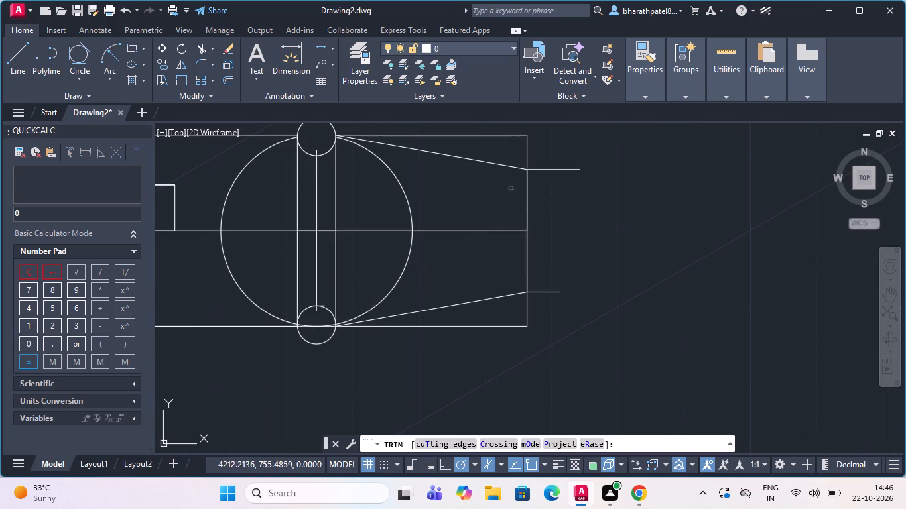
pyautogui.moveTo(461, 123); pyautogui.dragTo(539, 148)
pyautogui.click(491, 131)
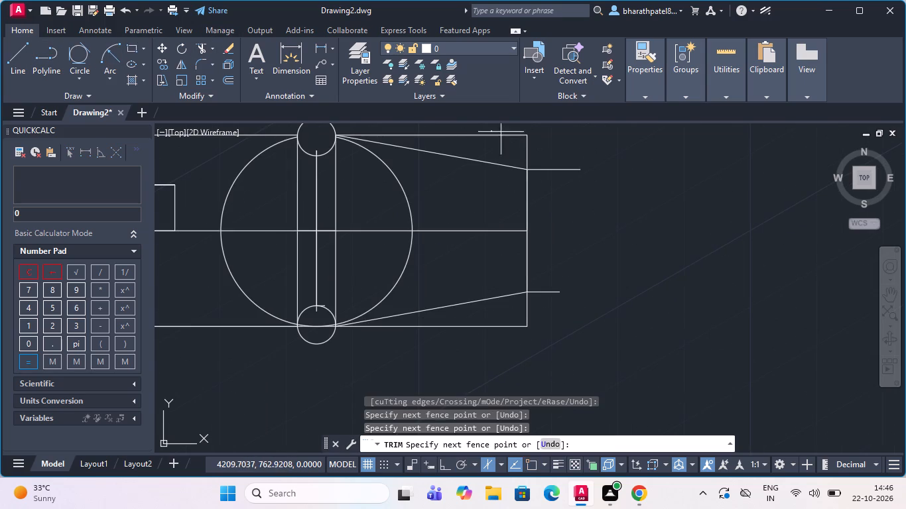
pyautogui.doubleClick(539, 154)
pyautogui.click(548, 327)
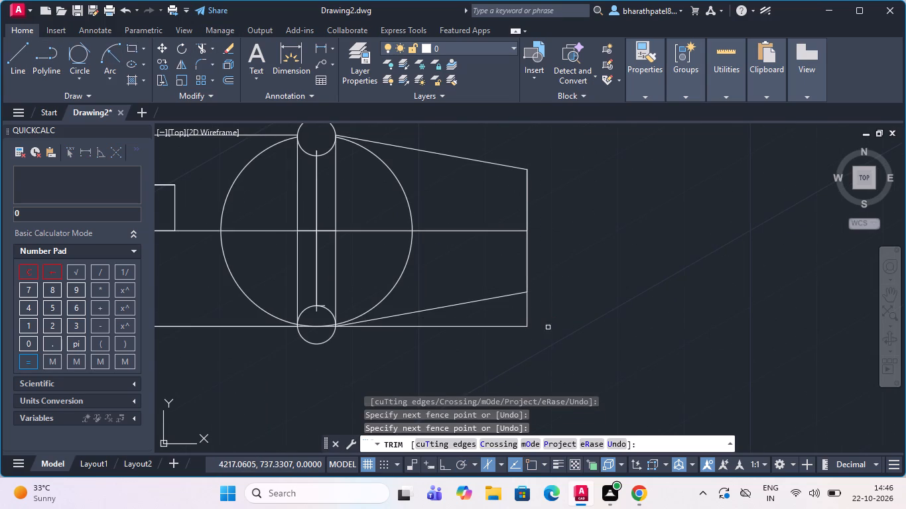
pyautogui.click(492, 335)
pyautogui.click(554, 308)
# Trim the vertical centre line's overhang inside the lower small circle and remove the short horizontal tick at its top.
pyautogui.scroll(-3, 555, 307)
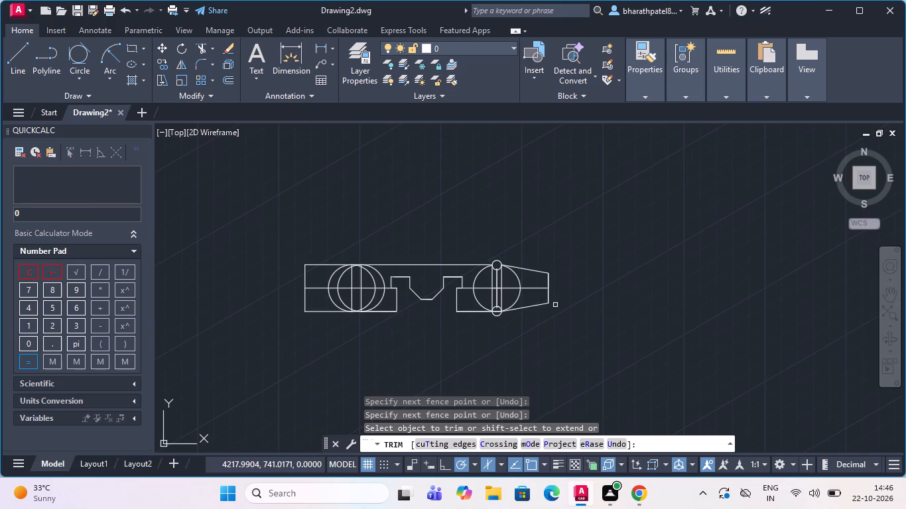
pyautogui.scroll(5, 497, 302)
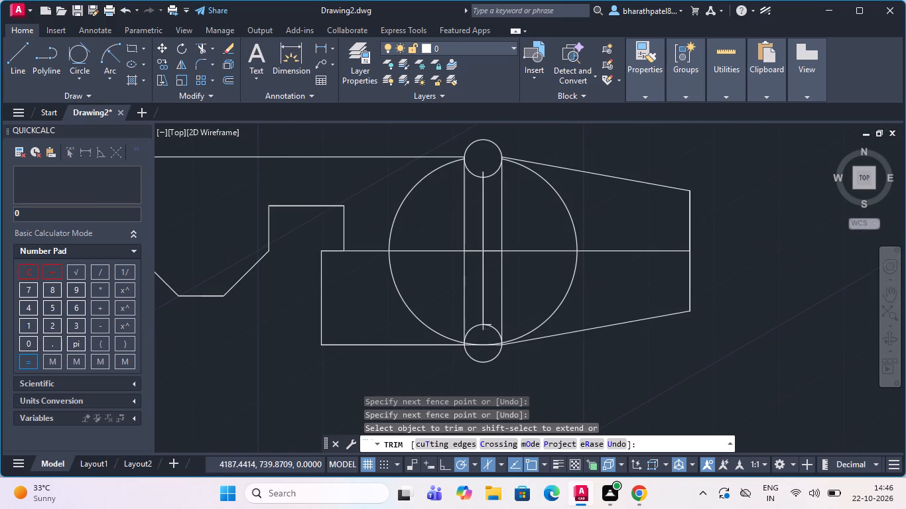
pyautogui.scroll(2, 487, 327)
pyautogui.click(438, 339)
pyautogui.click(453, 338)
pyautogui.click(491, 315)
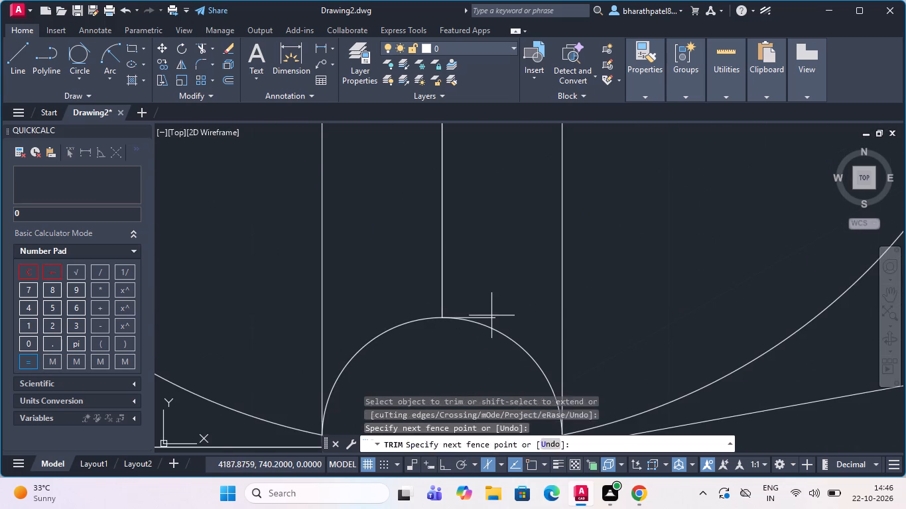
pyautogui.click(489, 320)
# Trim the vertical centre line's overhang inside the upper small circle.
pyautogui.scroll(-3, 491, 311)
pyautogui.scroll(-3, 479, 256)
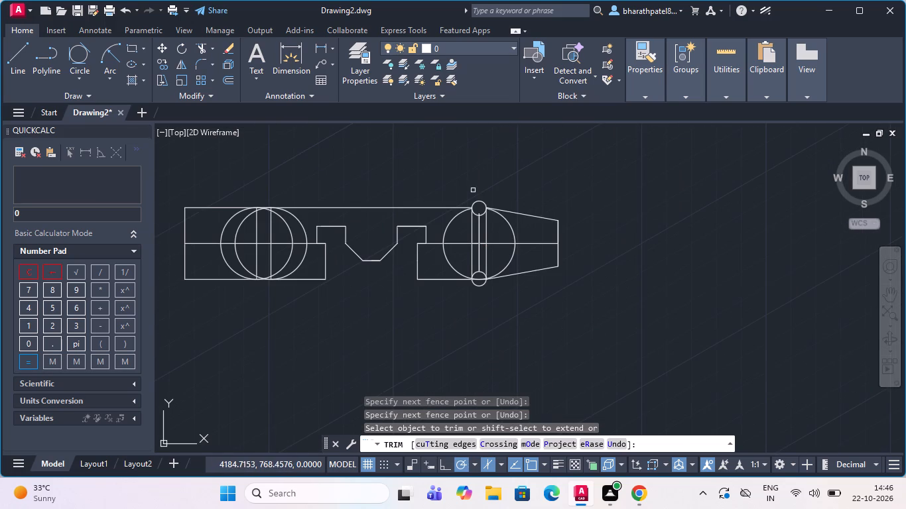
pyautogui.scroll(3, 480, 250)
pyautogui.scroll(-3, 474, 196)
pyautogui.scroll(4, 473, 167)
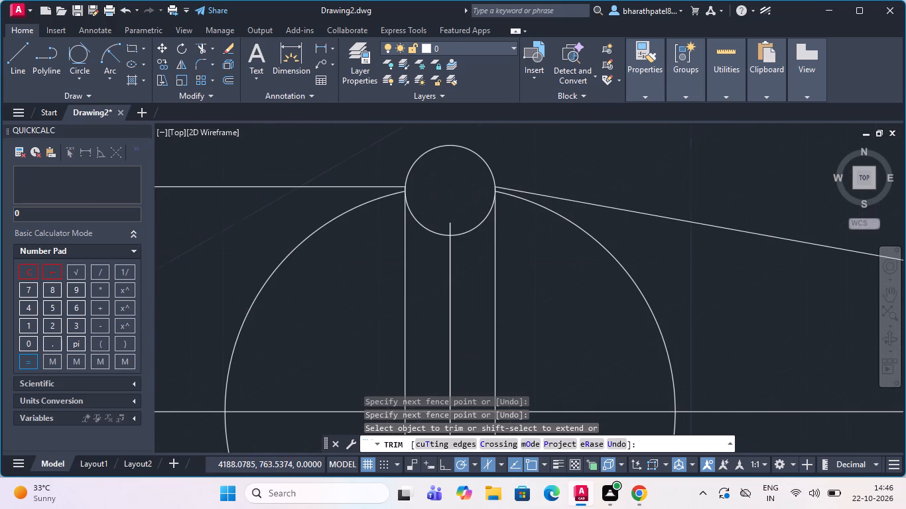
pyautogui.click(444, 219)
pyautogui.click(454, 227)
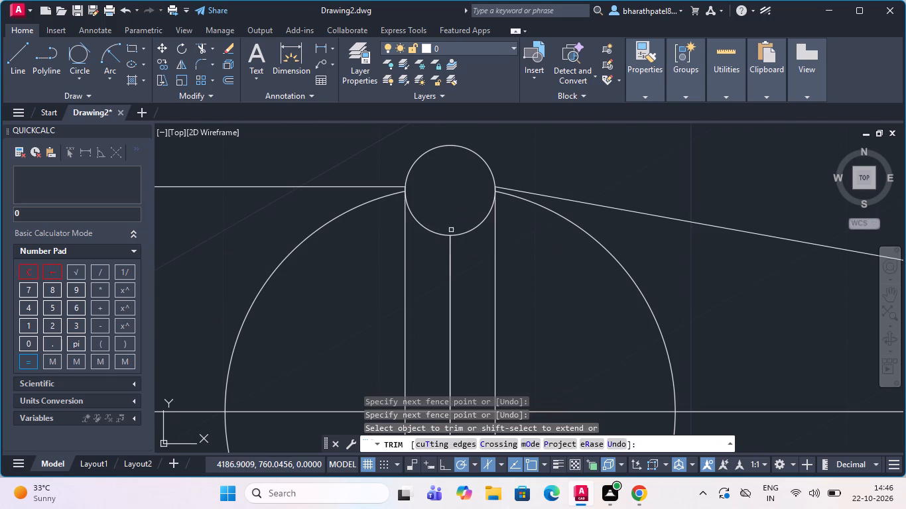
# Trim away the lower half of the lower small circle, outside the bottom outline of the narrow strip.
pyautogui.scroll(-3, 450, 230)
pyautogui.scroll(2, 445, 351)
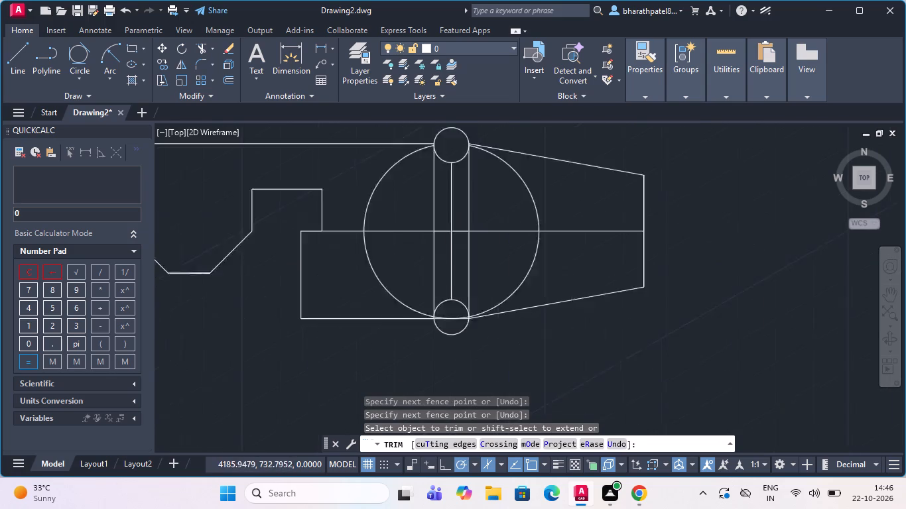
pyautogui.scroll(1, 444, 351)
pyautogui.click(395, 298)
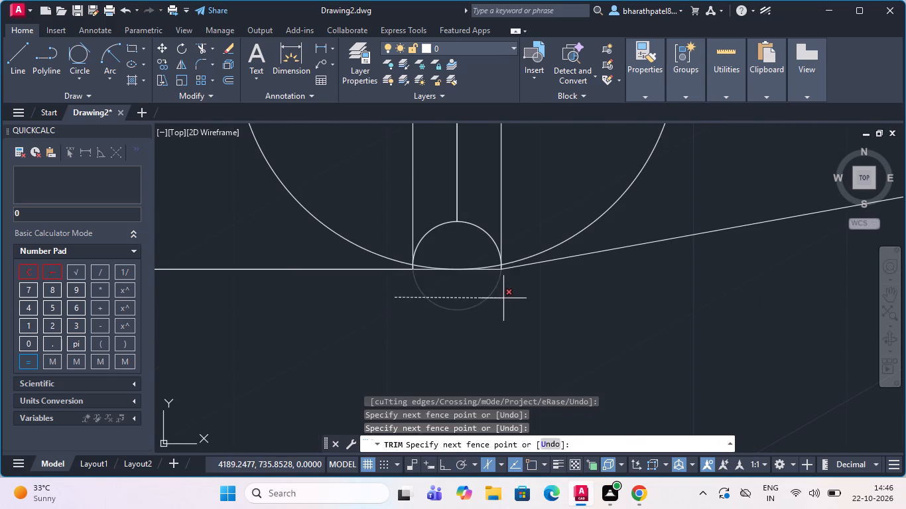
pyautogui.click(505, 298)
pyautogui.scroll(-3, 506, 298)
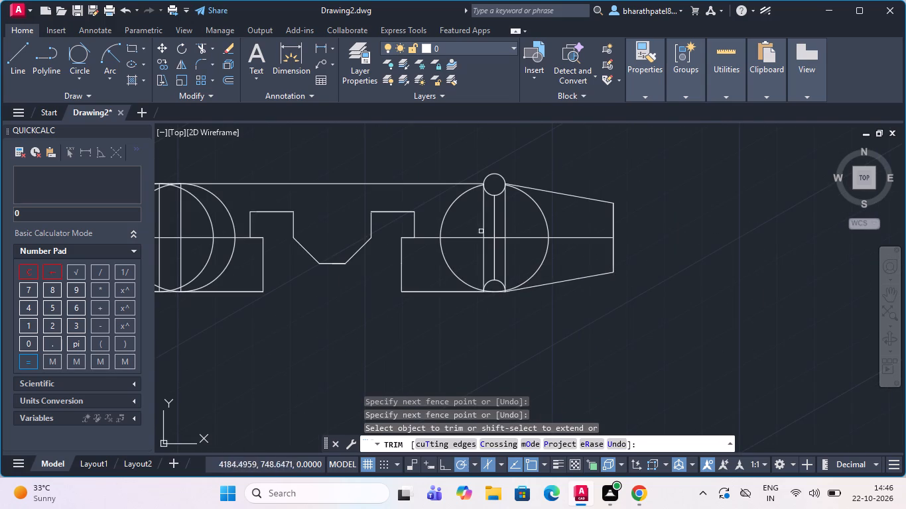
# Trim away the upper half of the upper small circle, leaving its inner arc between the strip's sides.
pyautogui.scroll(3, 482, 170)
pyautogui.click(470, 184)
pyautogui.click(566, 211)
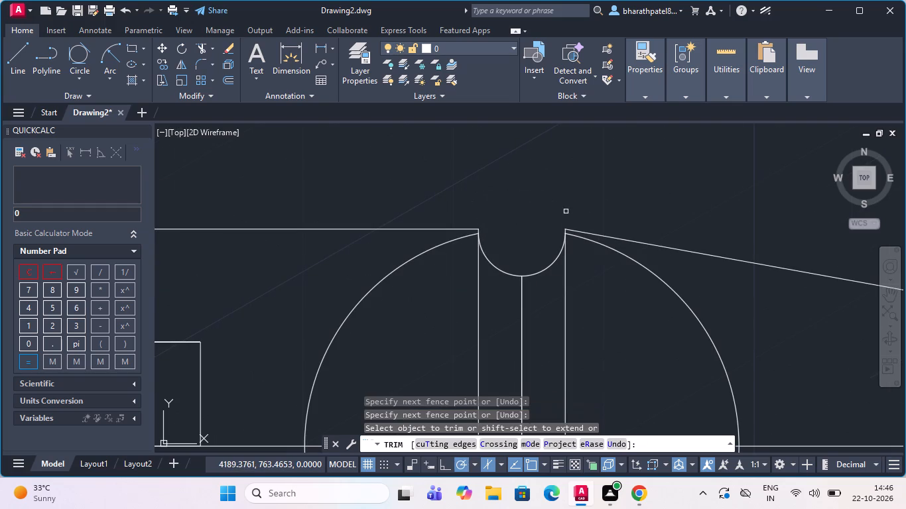
# Trim the bottom outline and large-circle segments that span the opening of the lower small arc, and end trimming.
pyautogui.scroll(-3, 566, 211)
pyautogui.scroll(3, 556, 338)
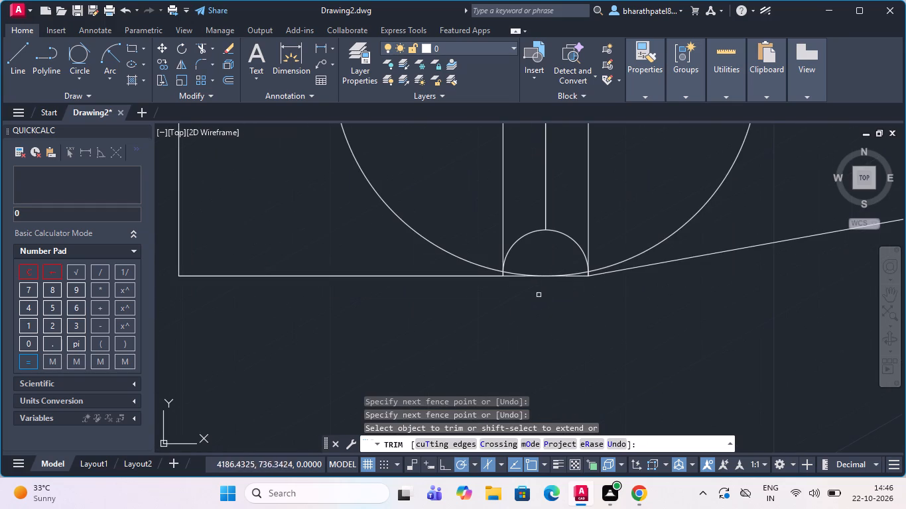
pyautogui.click(536, 267)
pyautogui.click(530, 297)
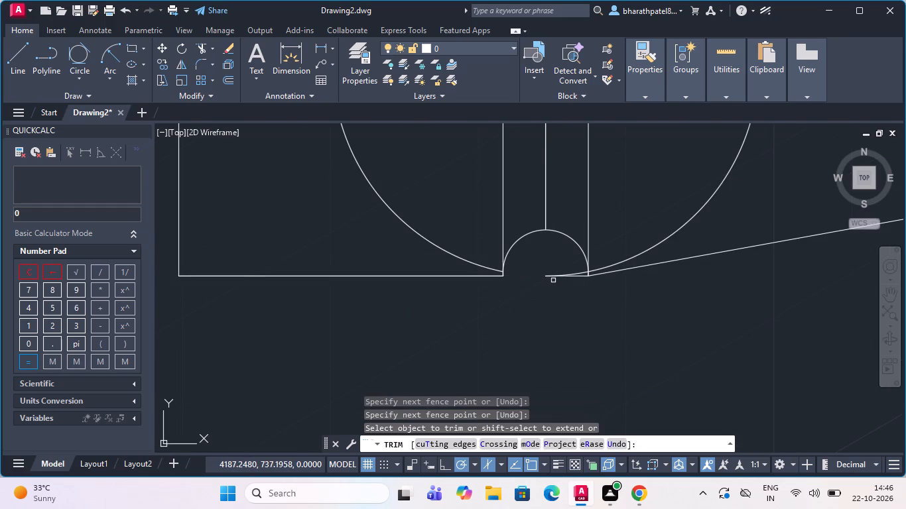
pyautogui.scroll(4, 584, 274)
pyautogui.moveTo(573, 249); pyautogui.dragTo(568, 268)
pyautogui.click(568, 311)
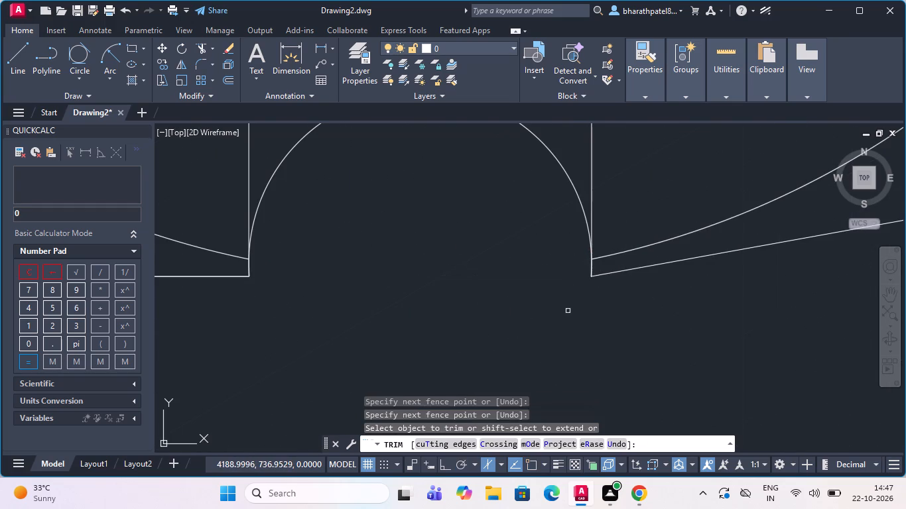
pyautogui.scroll(-3, 568, 311)
pyautogui.scroll(3, 496, 310)
pyautogui.scroll(-4, 495, 310)
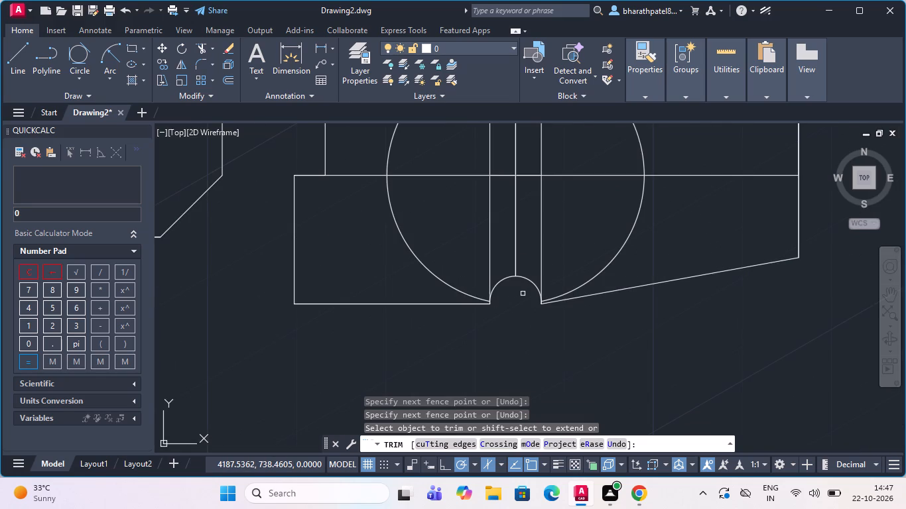
pyautogui.press('Escape')
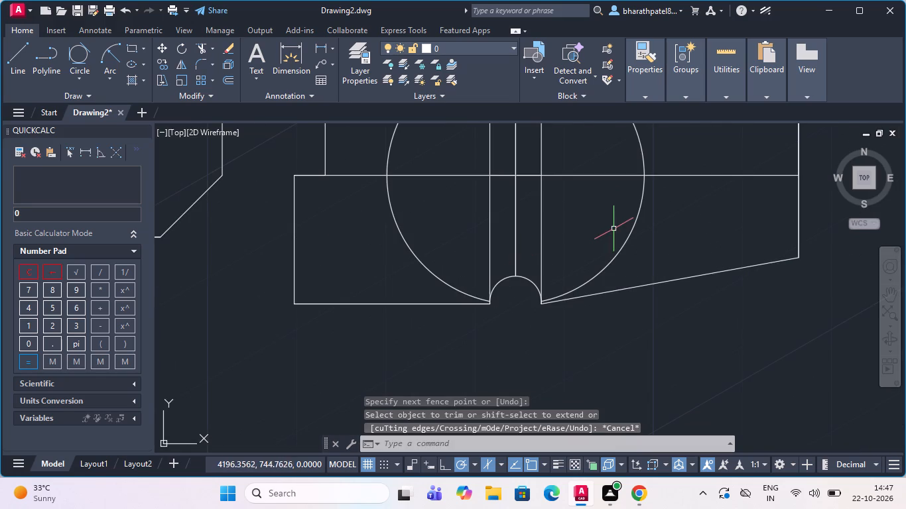
# Delete the two remaining large-circle arcs on either side of the narrow strip beside the tapered end.
pyautogui.click(625, 239)
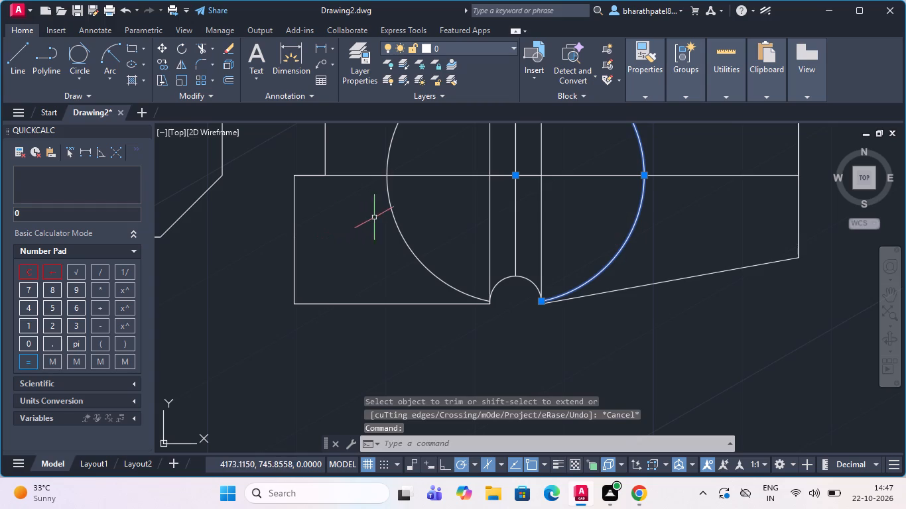
pyautogui.click(389, 199)
pyautogui.press('Delete')
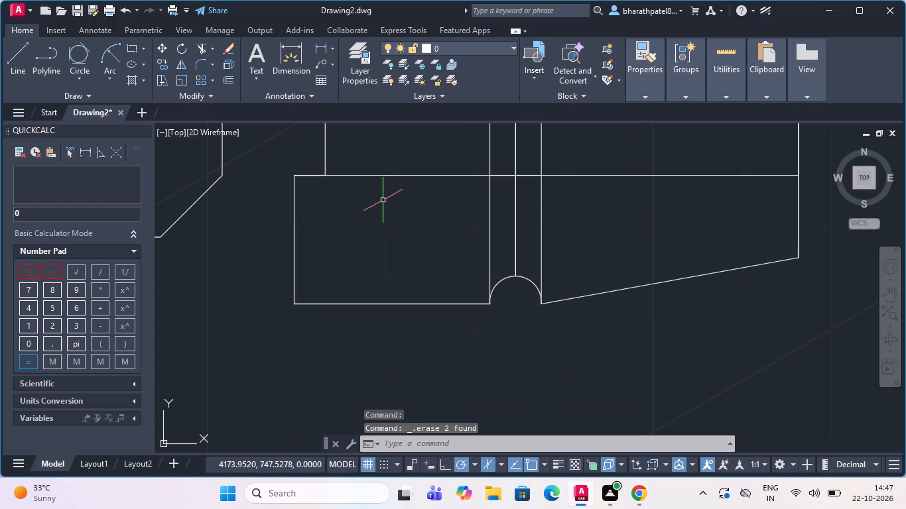
# Delete the two overlapping large circles around the other narrow strip, near the part's square end.
pyautogui.scroll(-4, 383, 199)
pyautogui.scroll(-2, 422, 236)
pyautogui.scroll(2, 341, 214)
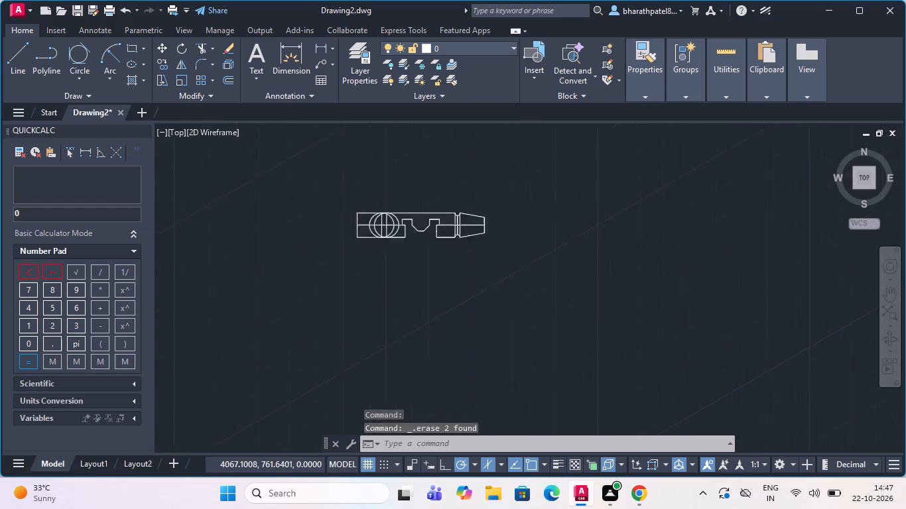
pyautogui.scroll(1, 341, 214)
pyautogui.scroll(2, 613, 233)
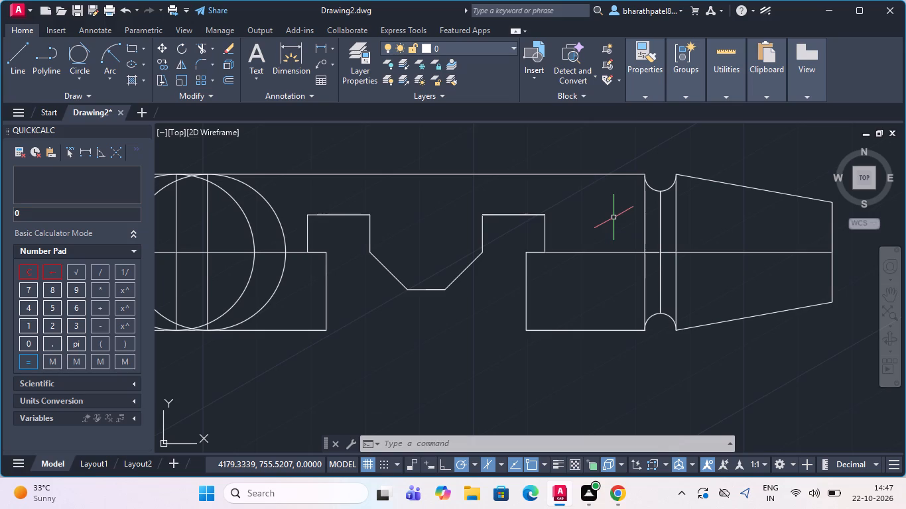
pyautogui.scroll(-1, 627, 212)
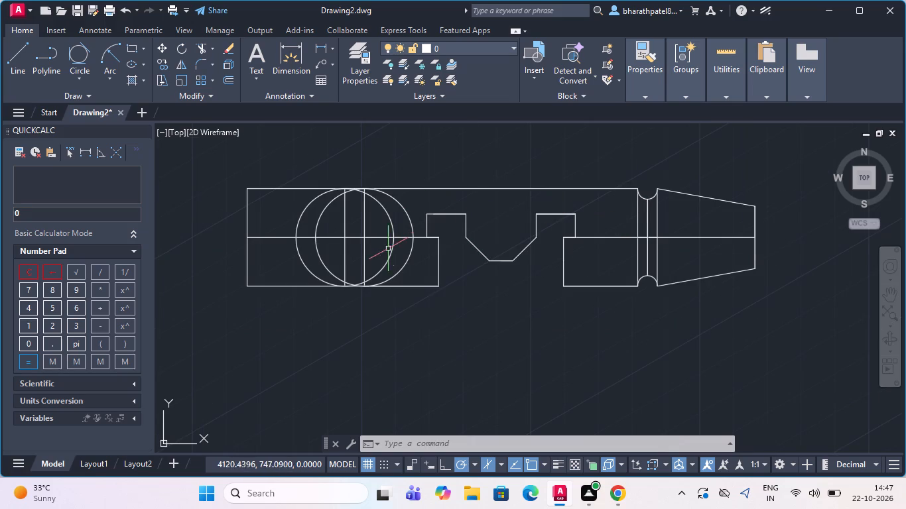
pyautogui.click(387, 219)
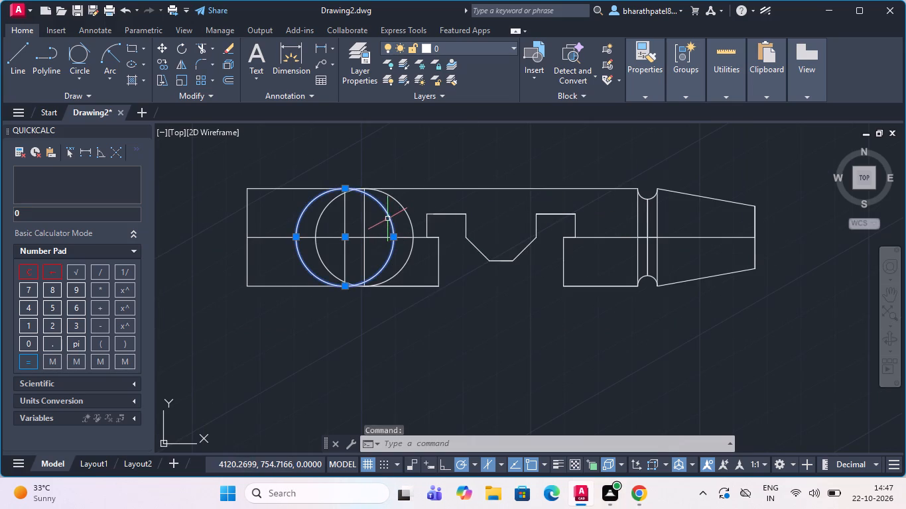
pyautogui.click(401, 206)
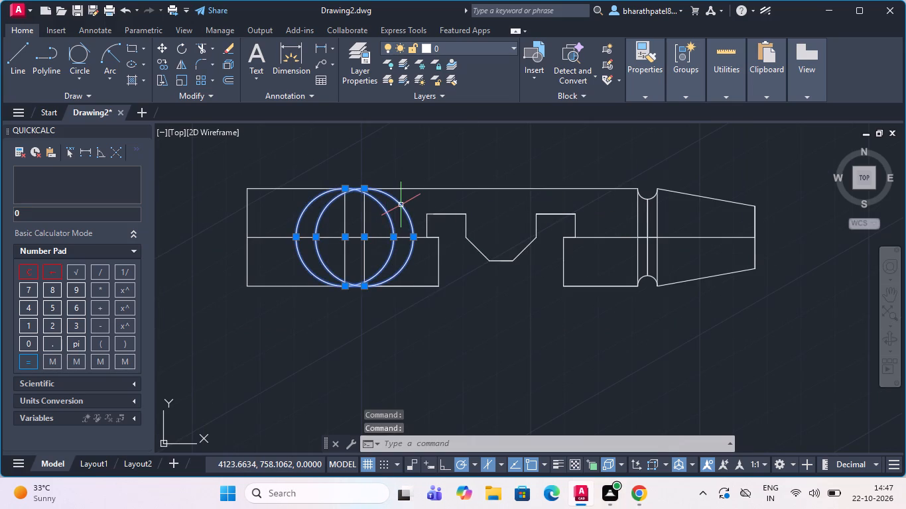
pyautogui.press('Delete')
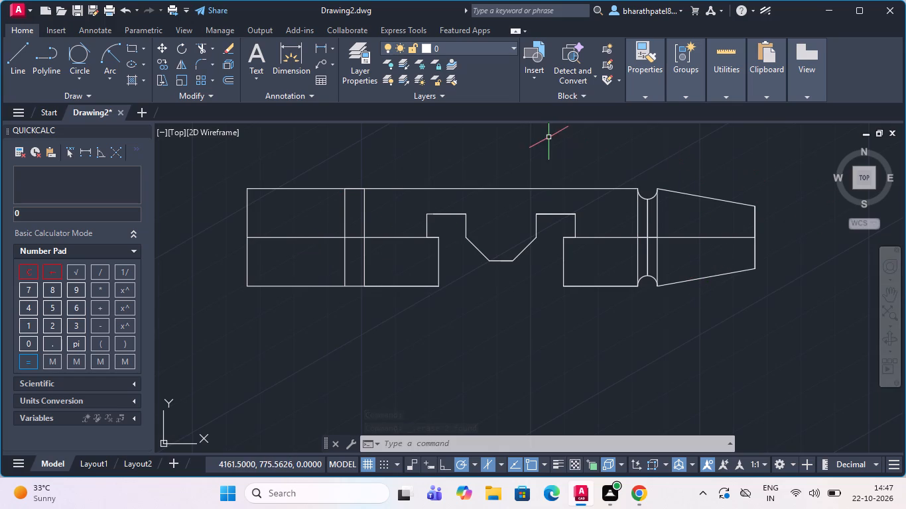
# Draw a horizontal line along the centre line between the two sides of the strip near the square end.
pyautogui.click(17, 54)
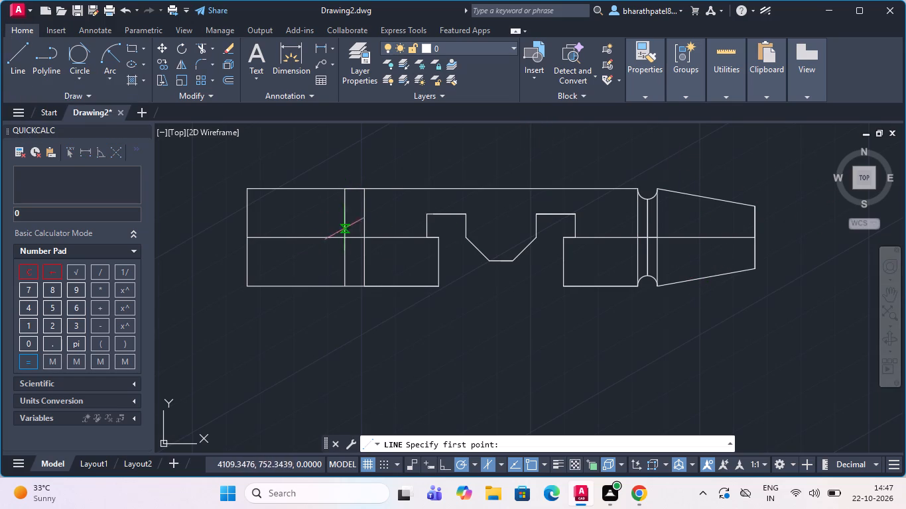
pyautogui.scroll(4, 348, 243)
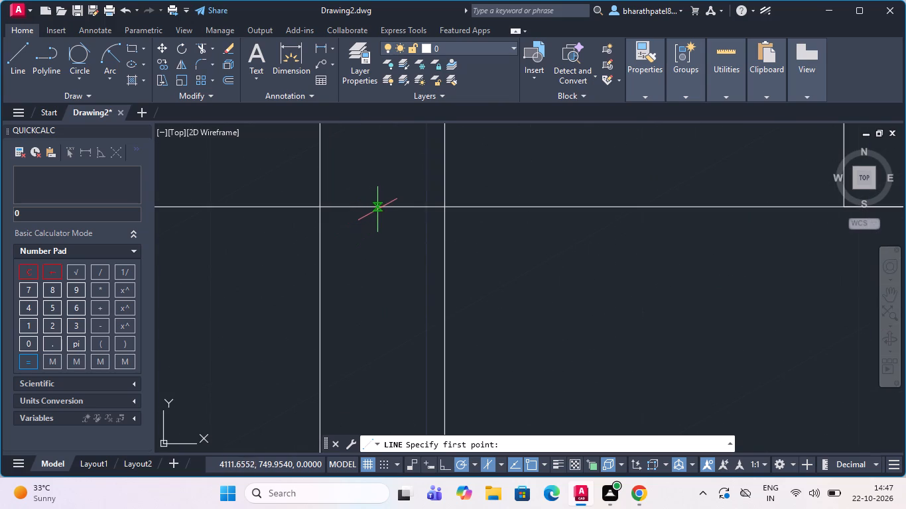
pyautogui.click(18, 48)
pyautogui.click(318, 205)
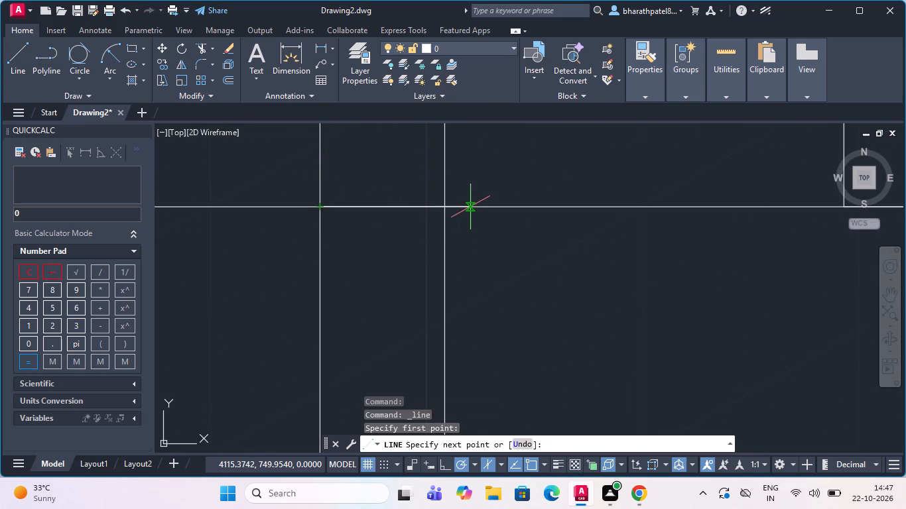
pyautogui.click(442, 209)
pyautogui.press('Escape')
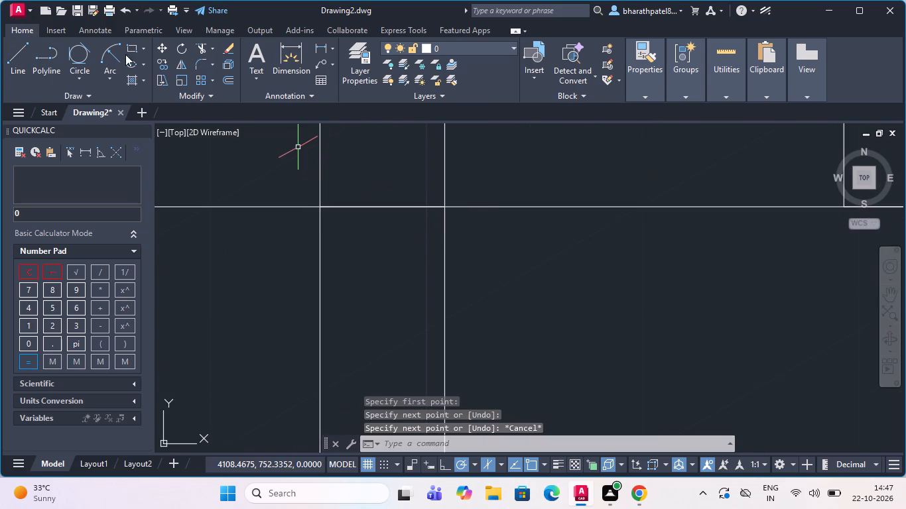
# Draw a vertical tick about 0.6 units long upward from the midpoint of the short horizontal line across that strip.
pyautogui.click(7, 52)
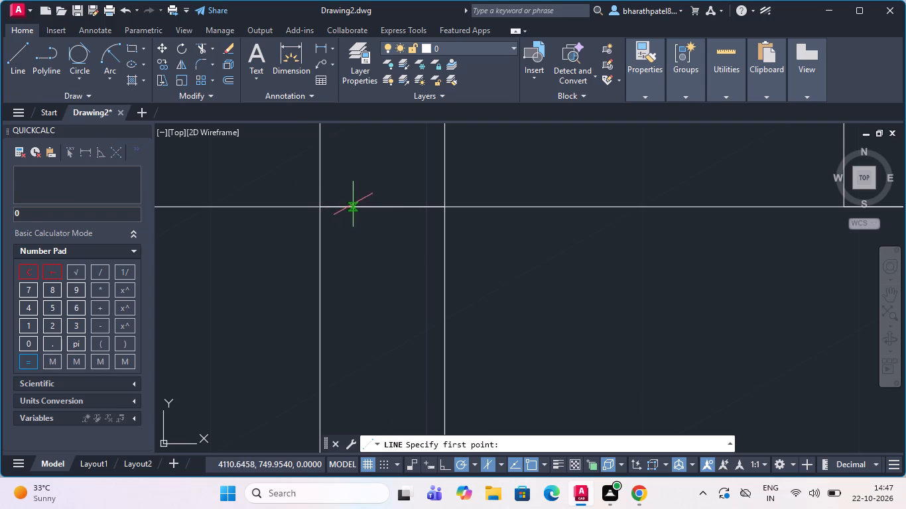
pyautogui.click(381, 205)
pyautogui.click(382, 192)
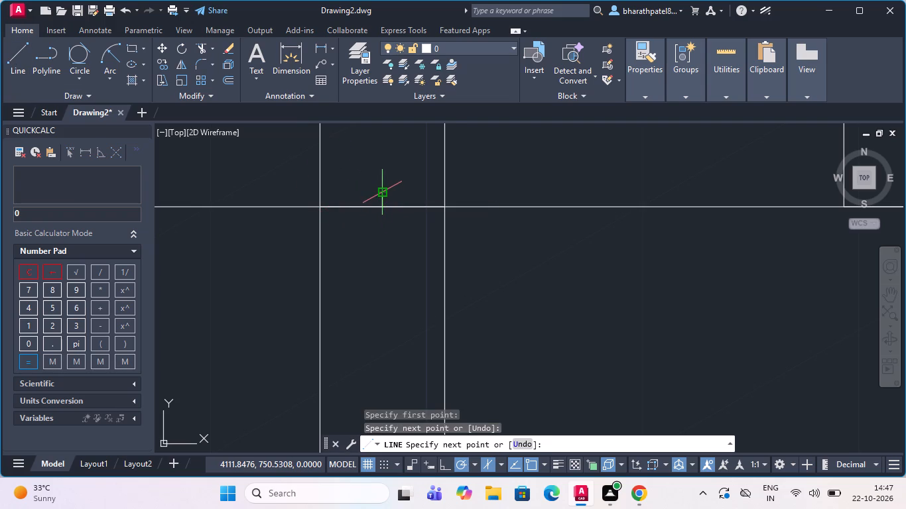
pyautogui.press('Escape')
# Copy both small end arcs from the strip's centre-line intersection beside the taper to the tick's base on the other strip.
pyautogui.scroll(-3, 368, 201)
pyautogui.scroll(-2, 492, 208)
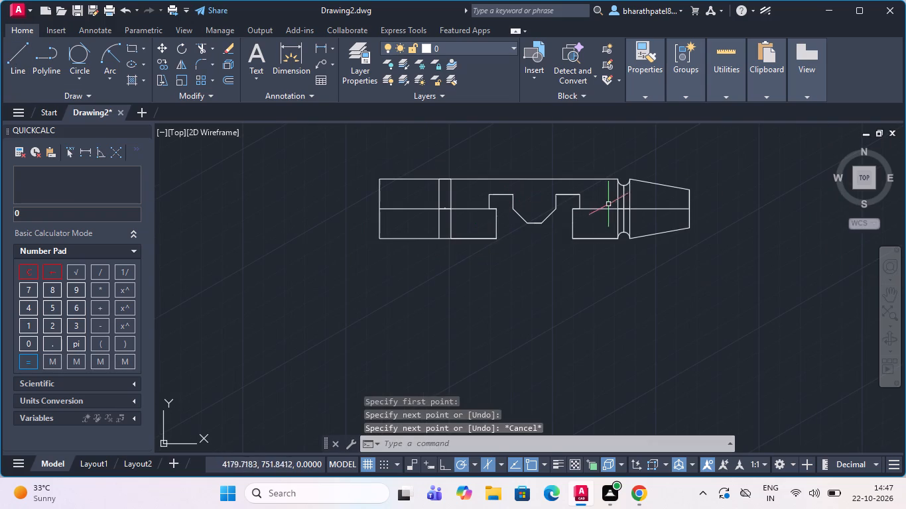
pyautogui.scroll(3, 625, 205)
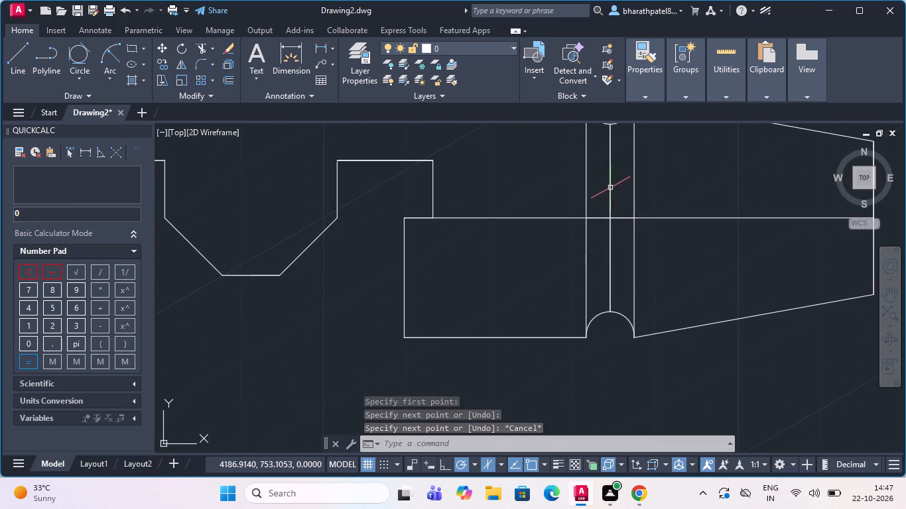
pyautogui.click(610, 187)
pyautogui.scroll(-3, 611, 187)
pyautogui.scroll(4, 607, 164)
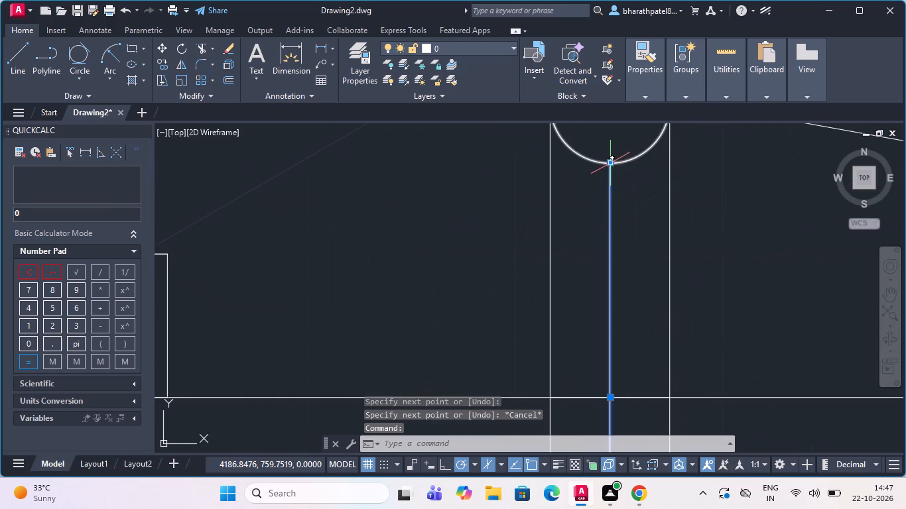
pyautogui.press('Escape')
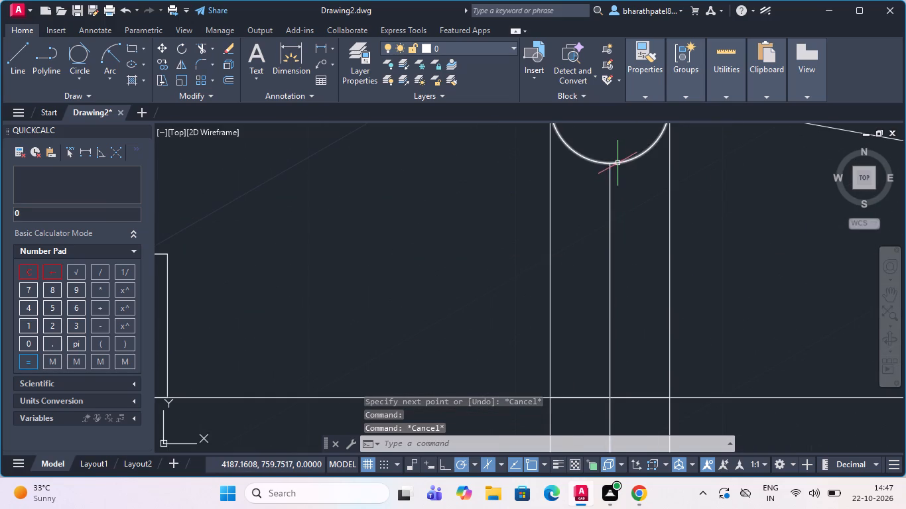
pyautogui.click(617, 162)
pyautogui.scroll(-4, 617, 163)
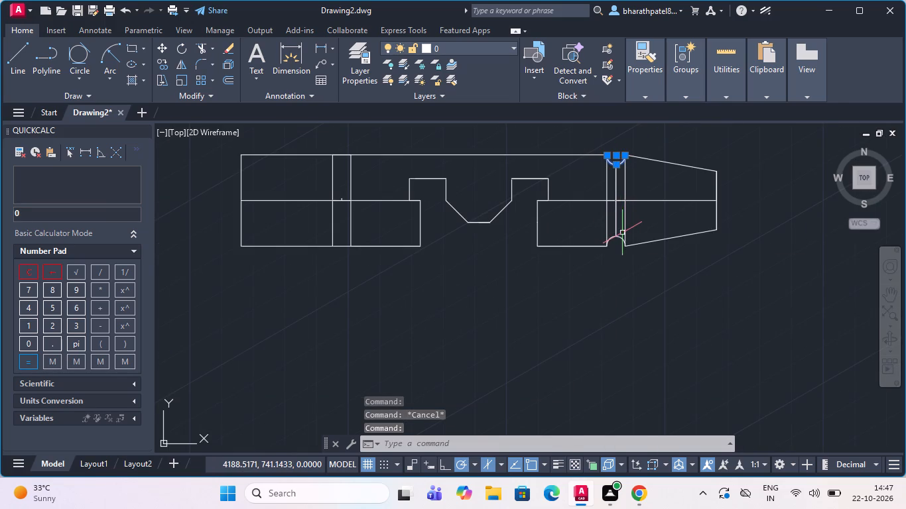
pyautogui.click(619, 236)
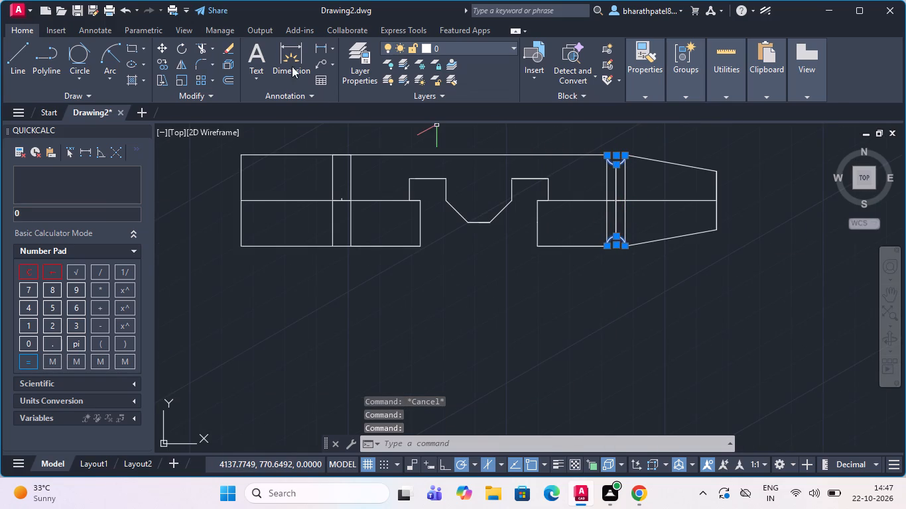
pyautogui.click(162, 66)
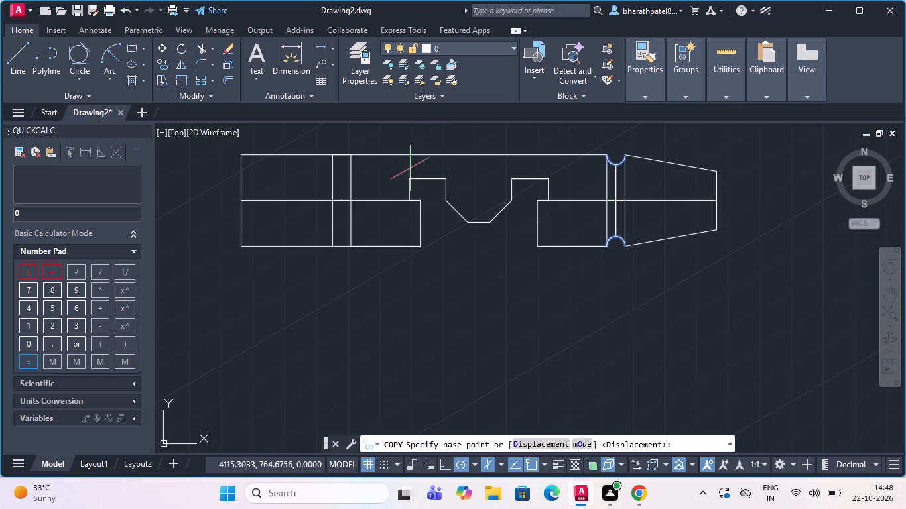
pyautogui.scroll(4, 615, 202)
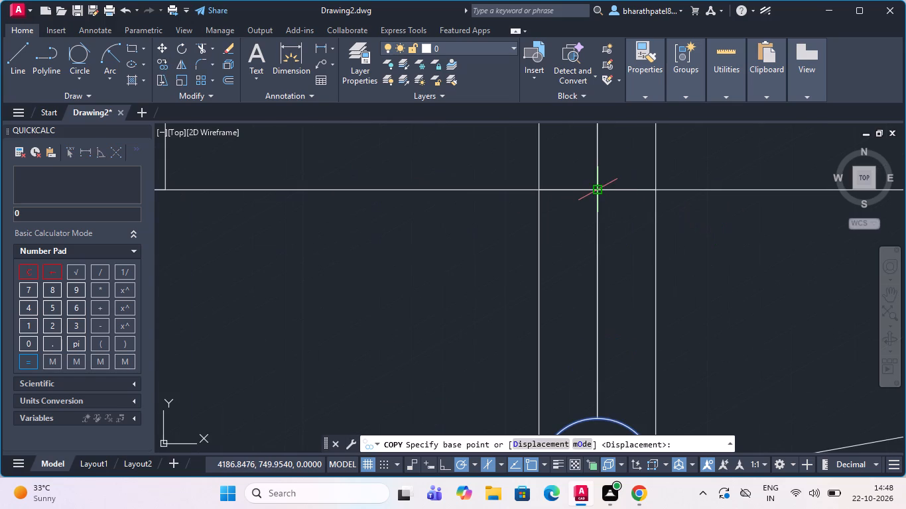
pyautogui.click(598, 192)
pyautogui.scroll(-5, 599, 192)
pyautogui.scroll(-2, 509, 191)
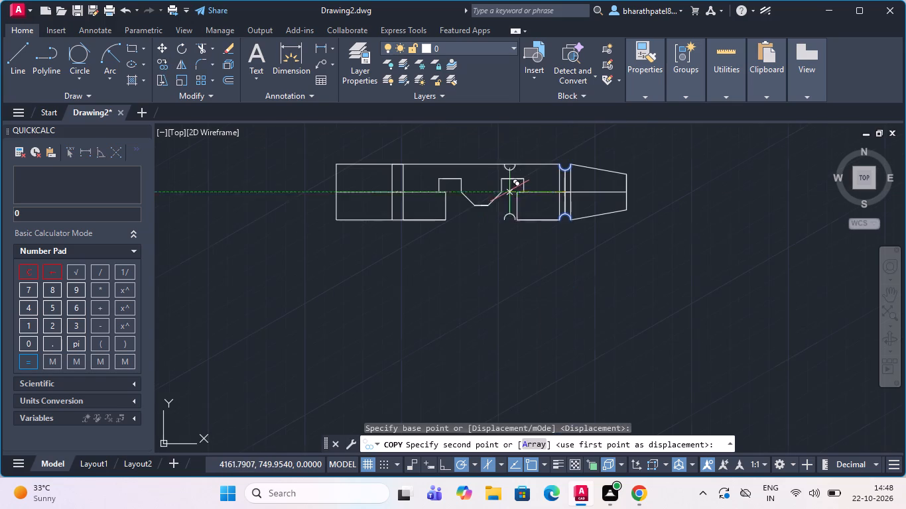
pyautogui.scroll(5, 393, 183)
pyautogui.scroll(-1, 398, 198)
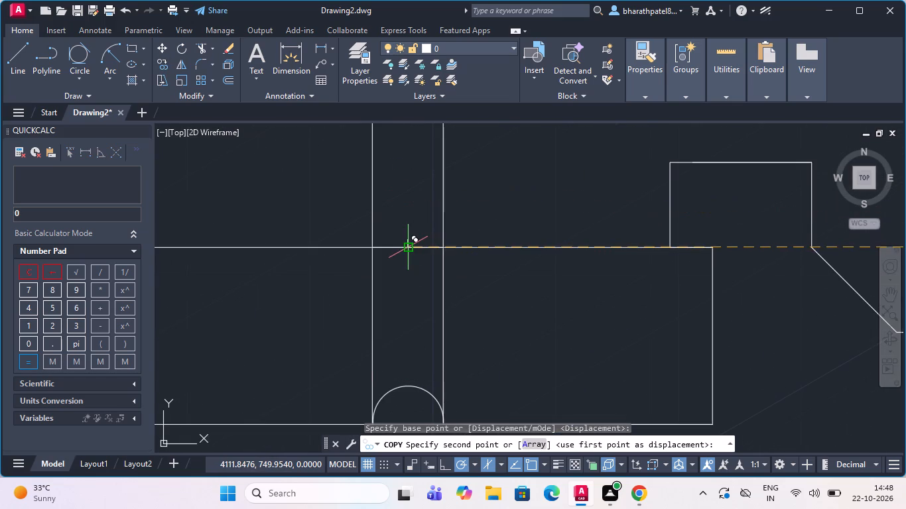
pyautogui.scroll(4, 410, 246)
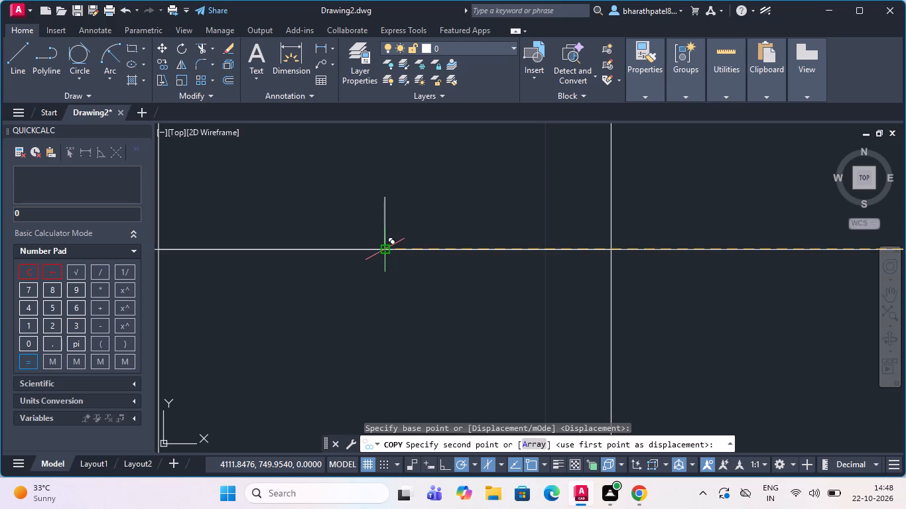
pyautogui.click(385, 252)
pyautogui.scroll(-9, 409, 236)
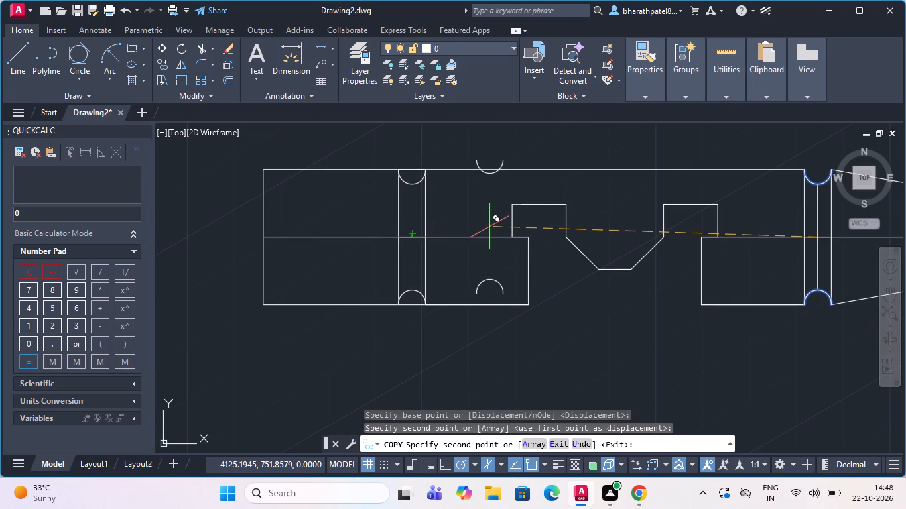
# Draw a line 8 units up the square end from its centre-line point, continuing with an outward horizontal stub about 8.9 units long.
pyautogui.press('Escape')
pyautogui.scroll(-3, 487, 224)
pyautogui.scroll(3, 480, 222)
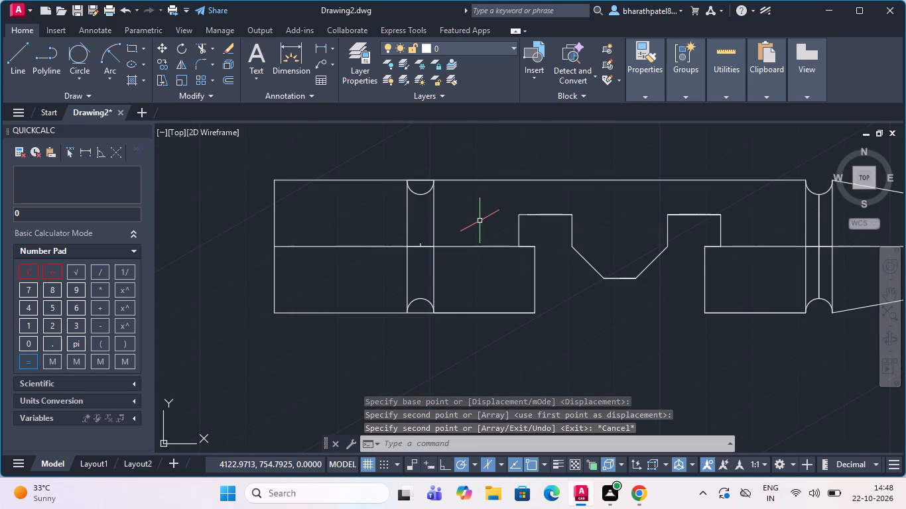
pyautogui.scroll(-2, 480, 219)
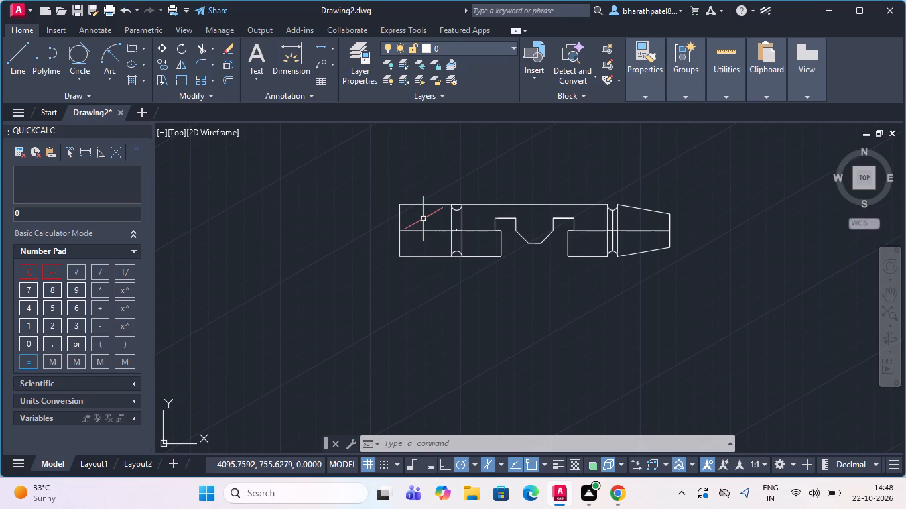
pyautogui.click(12, 56)
pyautogui.scroll(5, 386, 231)
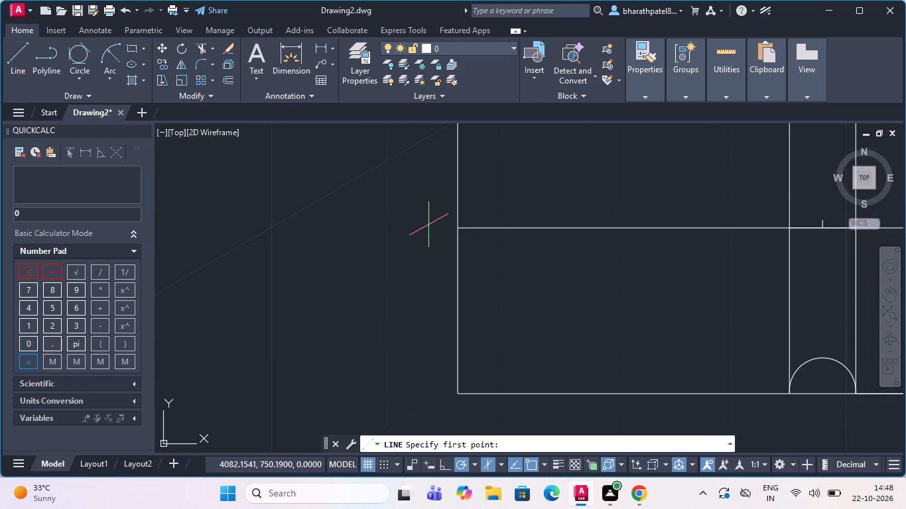
pyautogui.click(455, 230)
pyautogui.scroll(-4, 455, 230)
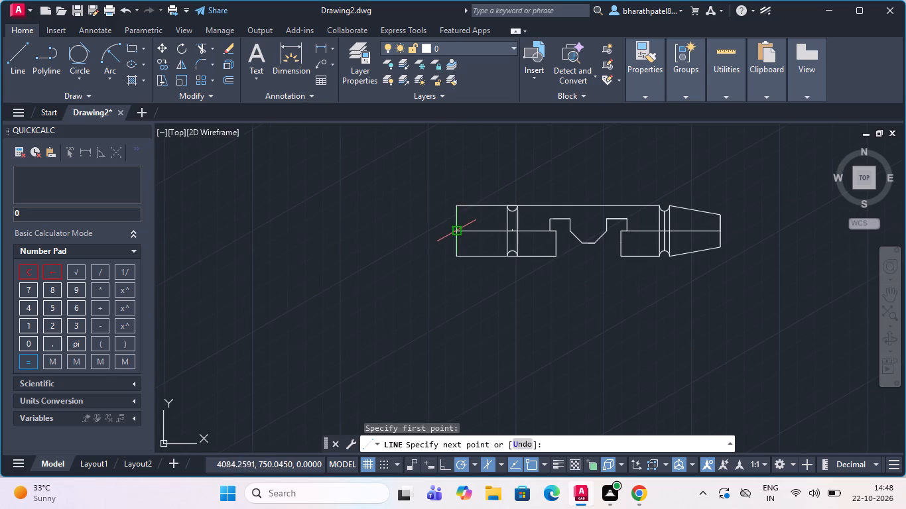
pyautogui.scroll(4, 458, 205)
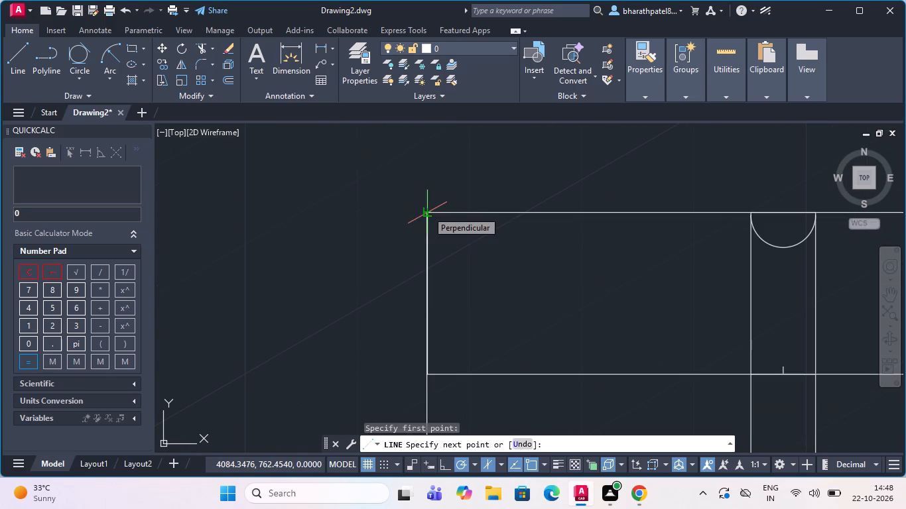
pyautogui.press('8')
pyautogui.press('Return')
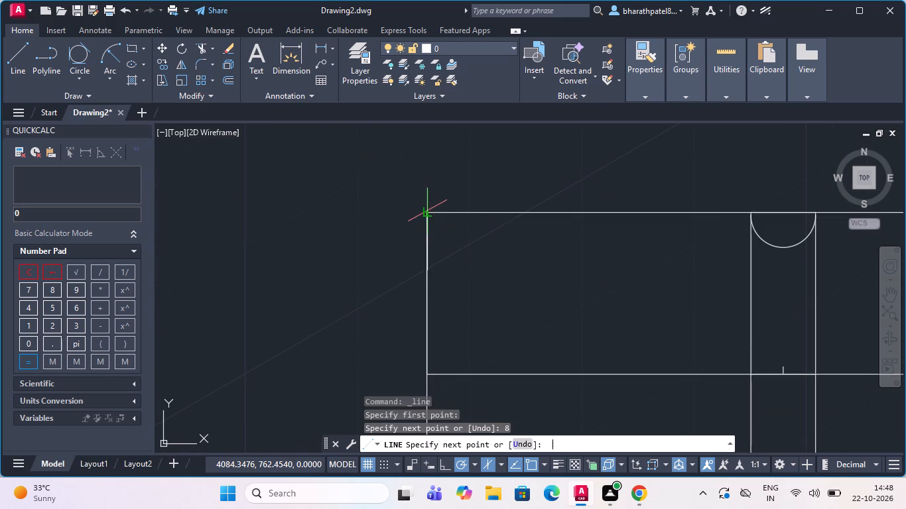
pyautogui.scroll(-2, 450, 298)
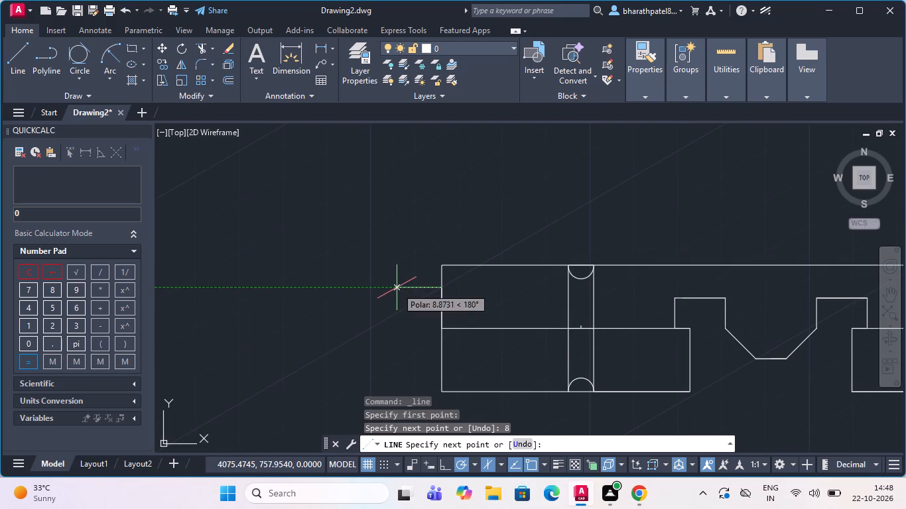
pyautogui.click(397, 288)
pyautogui.press('Escape')
# Draw a line 16 units down the square end from the upper stub, continuing with an outward horizontal stub about 12 units long.
pyautogui.click(21, 50)
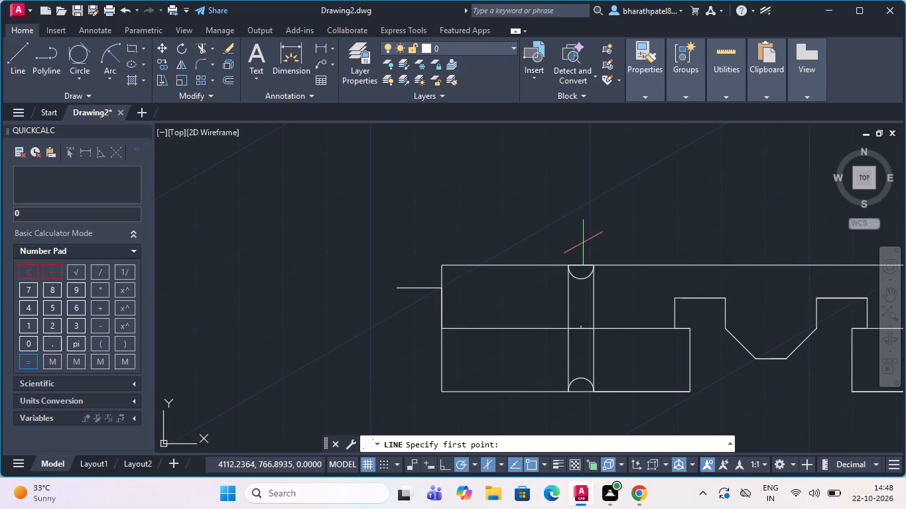
pyautogui.click(439, 284)
pyautogui.scroll(-3, 439, 284)
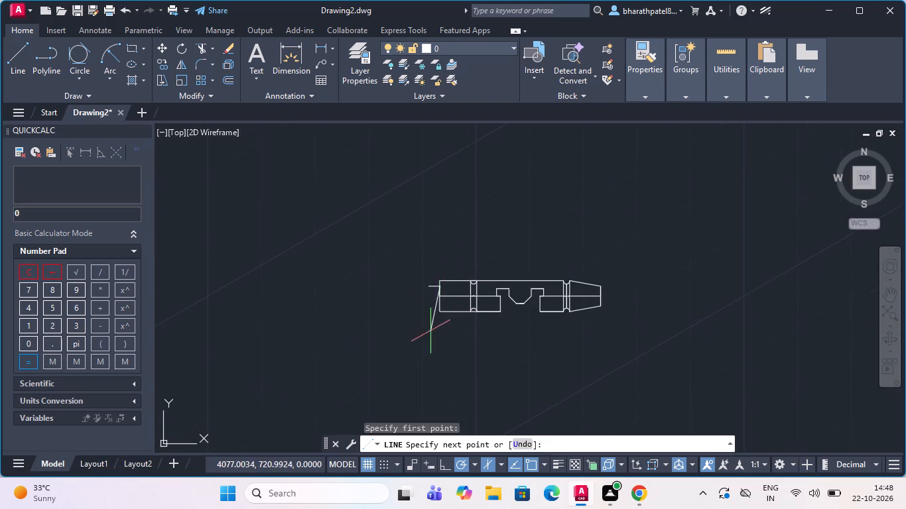
pyautogui.scroll(4, 430, 331)
pyautogui.scroll(-1, 434, 321)
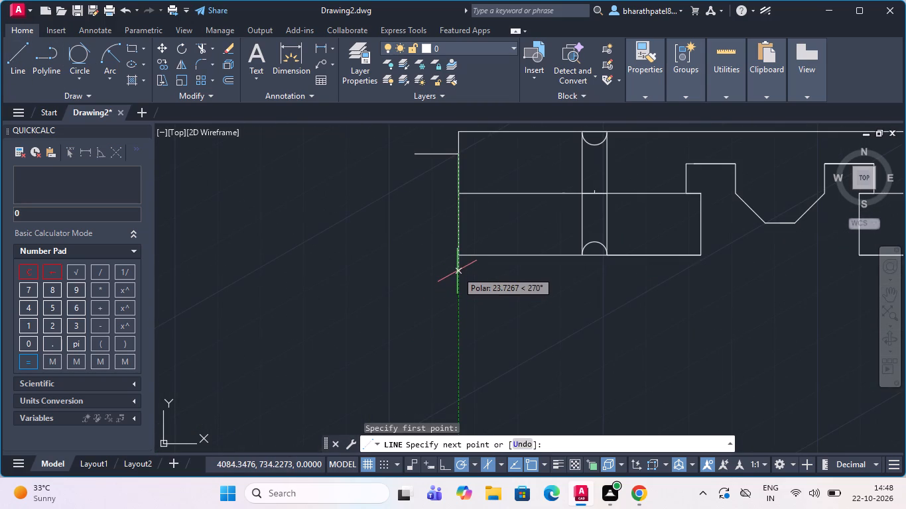
pyautogui.press('1')
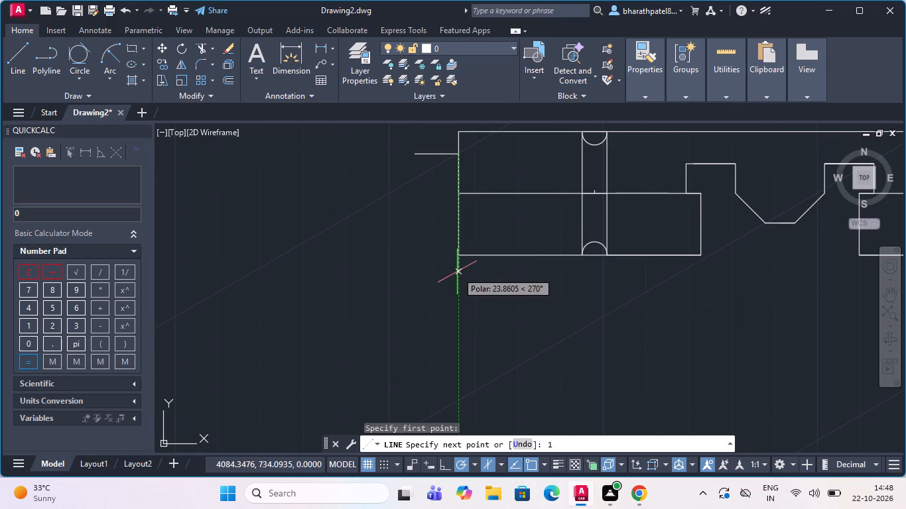
pyautogui.press('6')
pyautogui.press('Return')
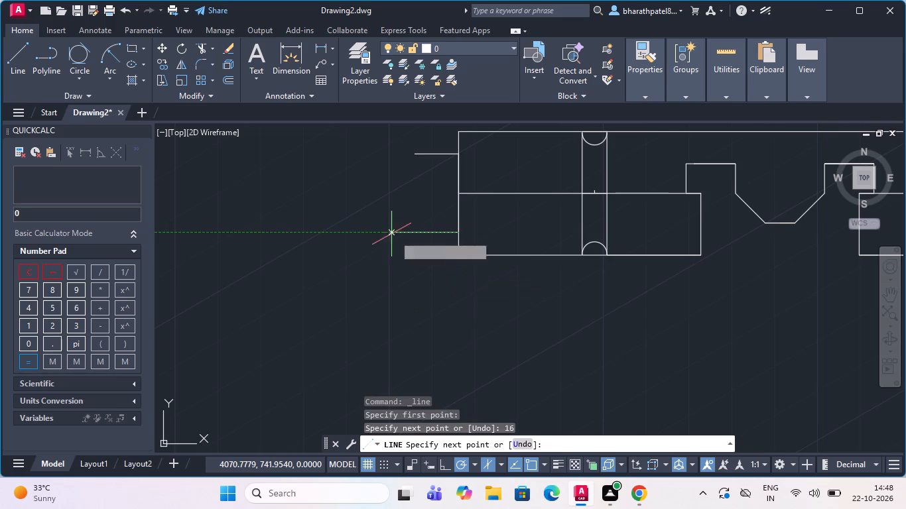
pyautogui.click(399, 234)
pyautogui.press('Escape')
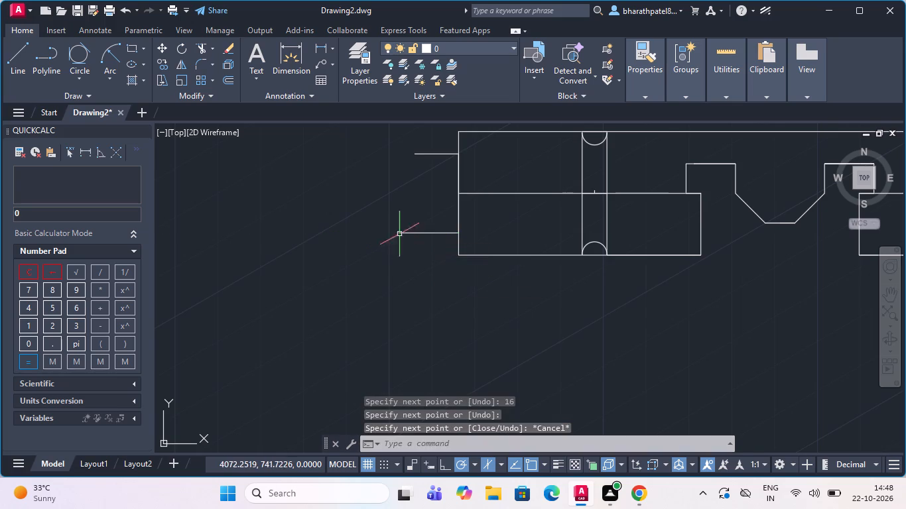
# Draw a sloping line from the upper stub's inner end to where the nearest strip side meets the part's top edge.
pyautogui.scroll(-2, 596, 265)
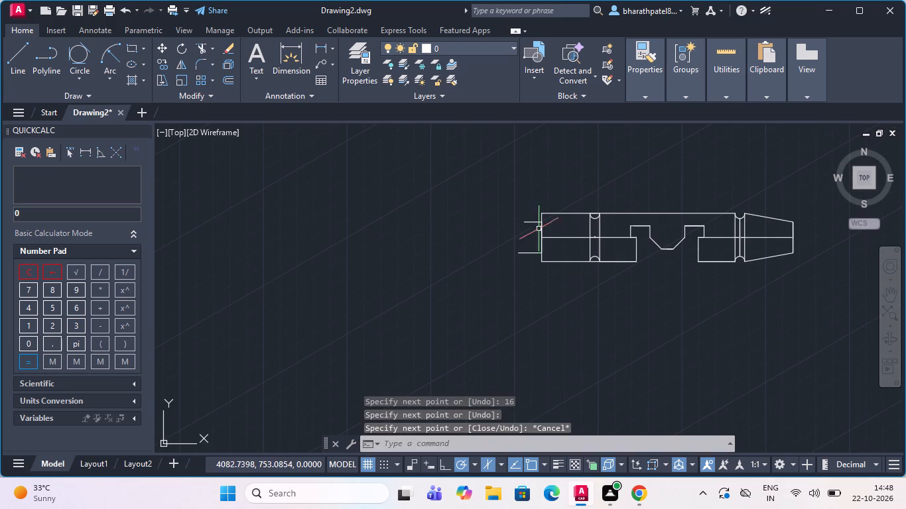
pyautogui.scroll(3, 539, 215)
pyautogui.click(11, 48)
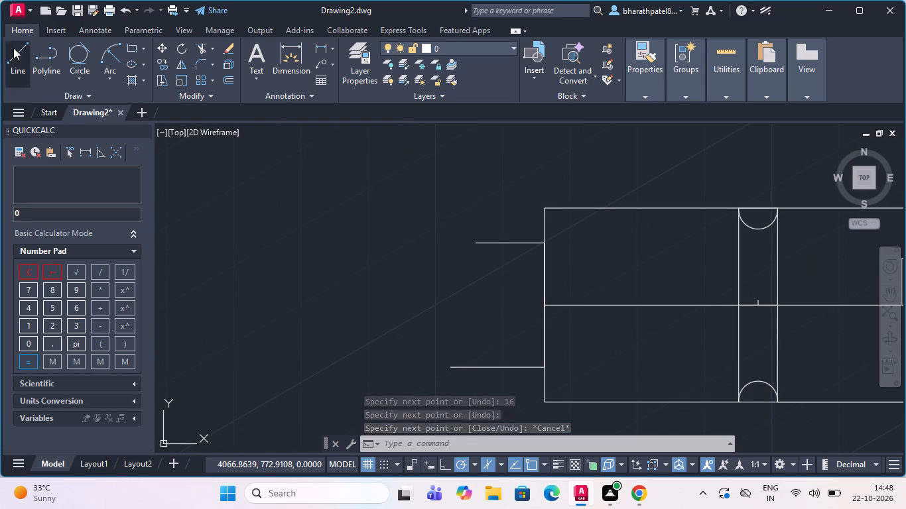
pyautogui.scroll(-3, 267, 146)
pyautogui.scroll(4, 318, 164)
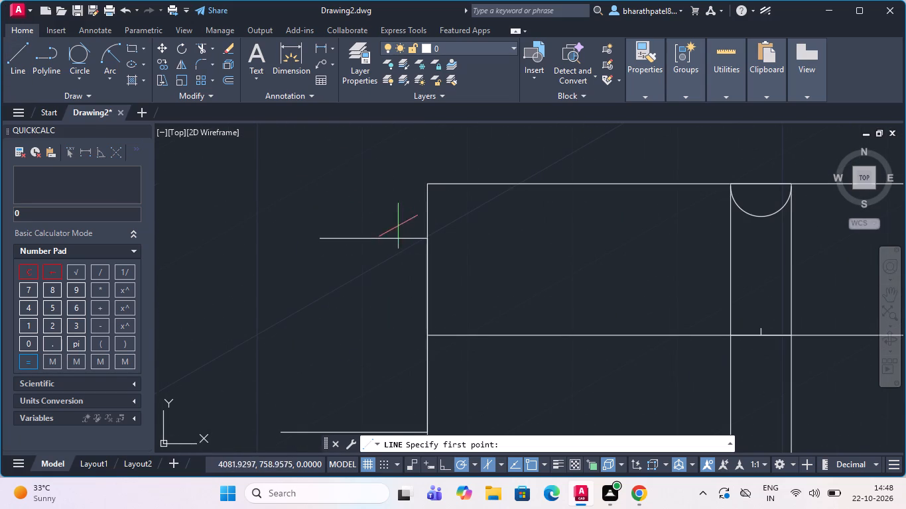
pyautogui.click(430, 239)
pyautogui.scroll(-3, 431, 237)
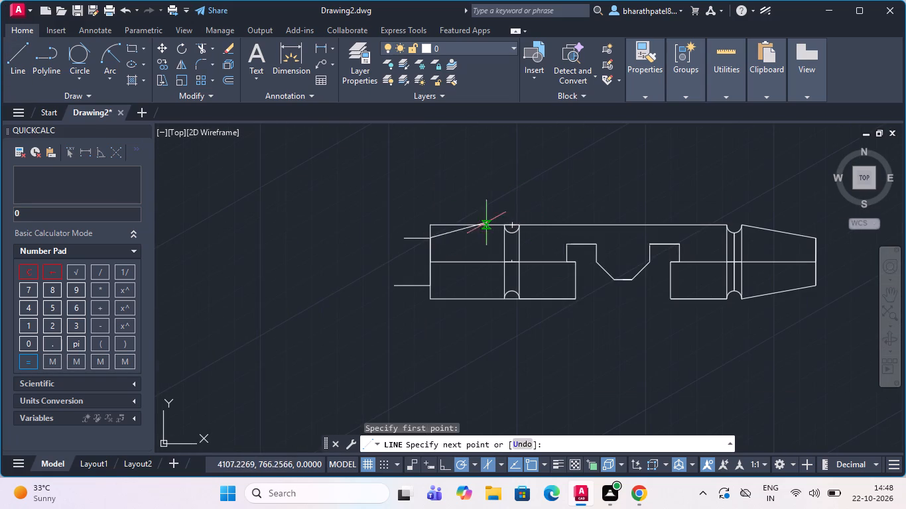
pyautogui.scroll(5, 478, 231)
pyautogui.scroll(4, 623, 190)
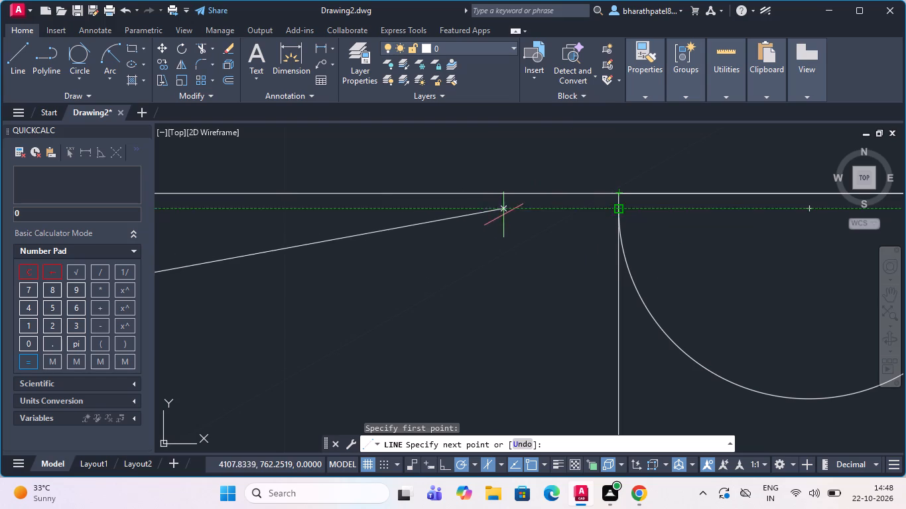
pyautogui.click(617, 192)
pyautogui.scroll(-2, 614, 191)
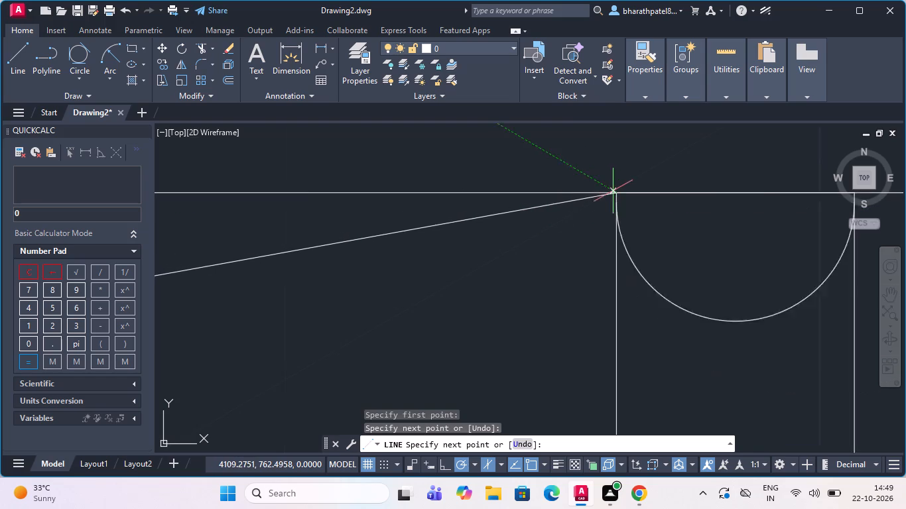
pyautogui.scroll(-2, 612, 191)
pyautogui.press('Escape')
pyautogui.scroll(-3, 453, 168)
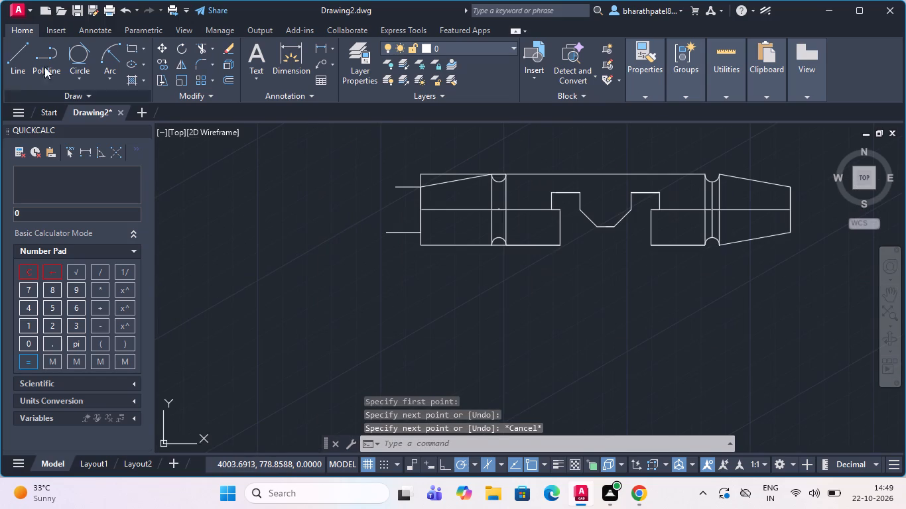
# Draw a sloping line from the lower stub's inner end to where the nearest strip side meets the part's bottom edge.
pyautogui.click(15, 59)
pyautogui.scroll(2, 441, 238)
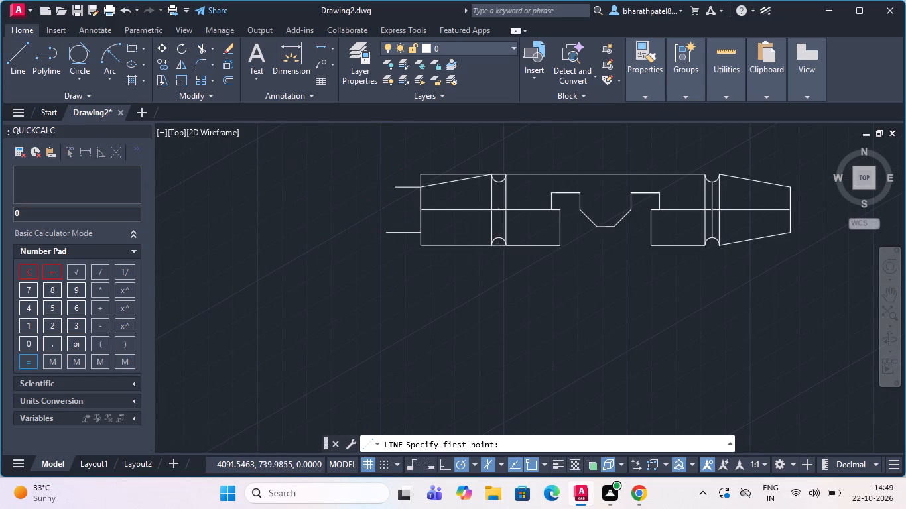
pyautogui.scroll(2, 441, 238)
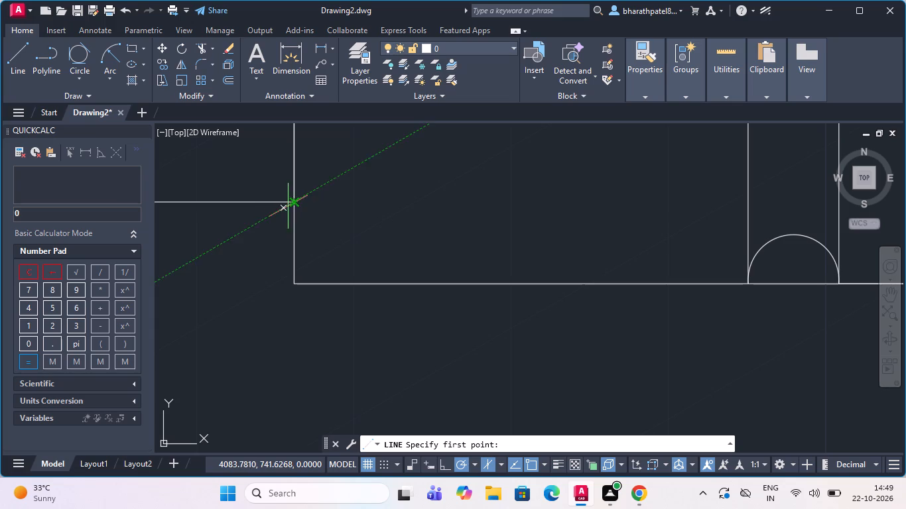
pyautogui.click(296, 204)
pyautogui.scroll(-3, 731, 206)
pyautogui.scroll(4, 721, 219)
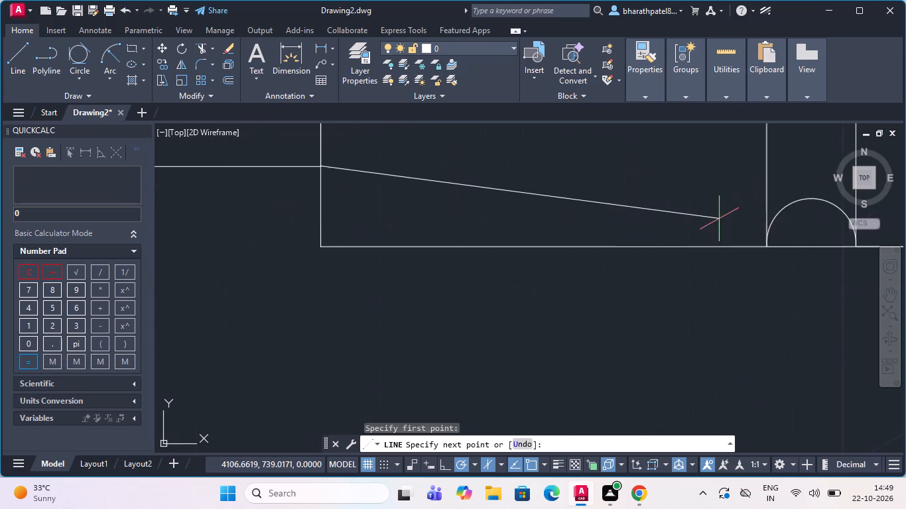
pyautogui.scroll(-4, 675, 215)
pyautogui.scroll(4, 717, 217)
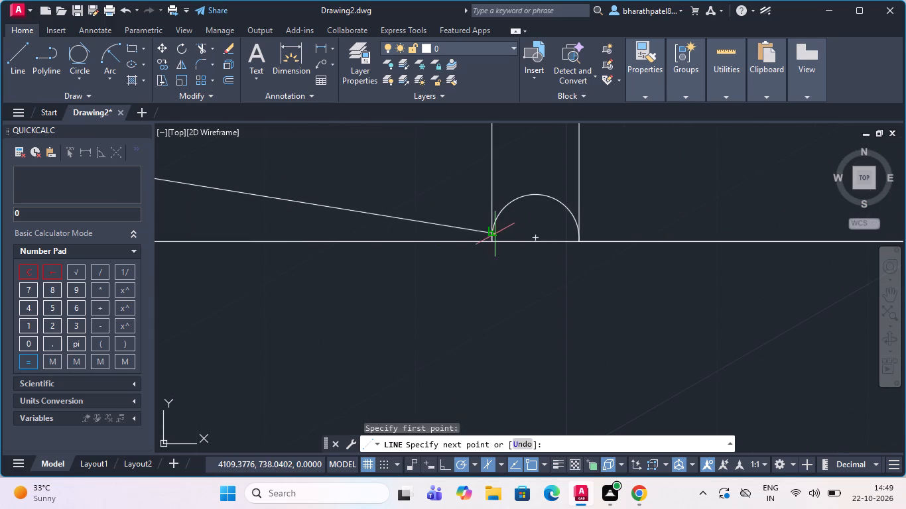
pyautogui.scroll(4, 501, 240)
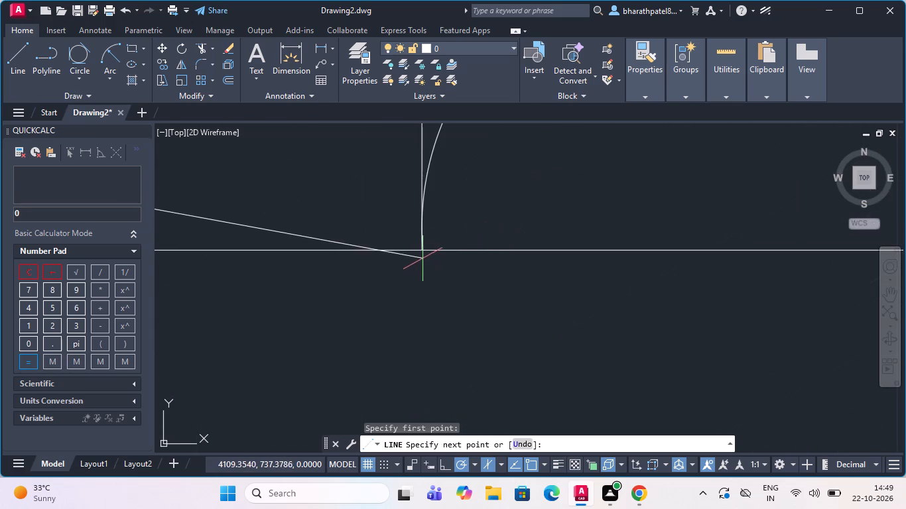
pyautogui.click(423, 249)
pyautogui.scroll(-1, 524, 276)
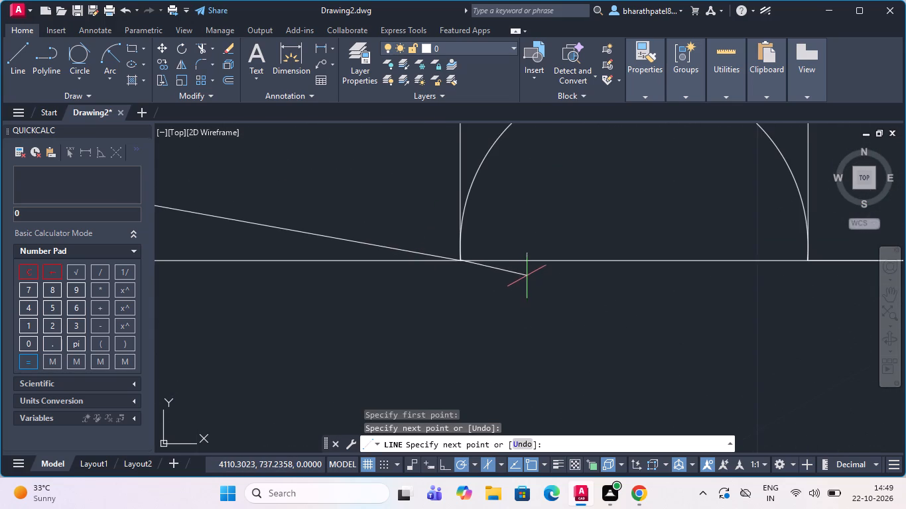
pyautogui.press('Escape')
pyautogui.scroll(-7, 526, 273)
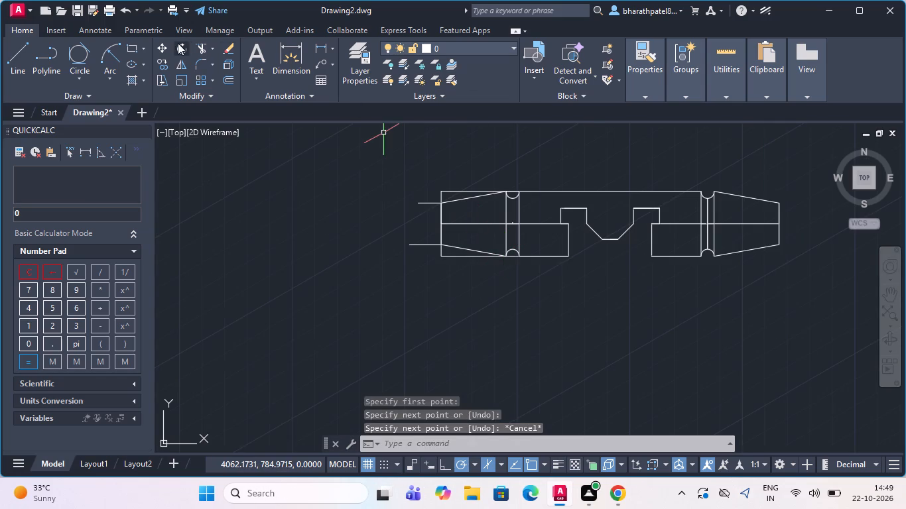
# Trim away both stubs and the square corners outside the two sloping lines at the part's left end.
pyautogui.click(194, 46)
pyautogui.scroll(4, 399, 189)
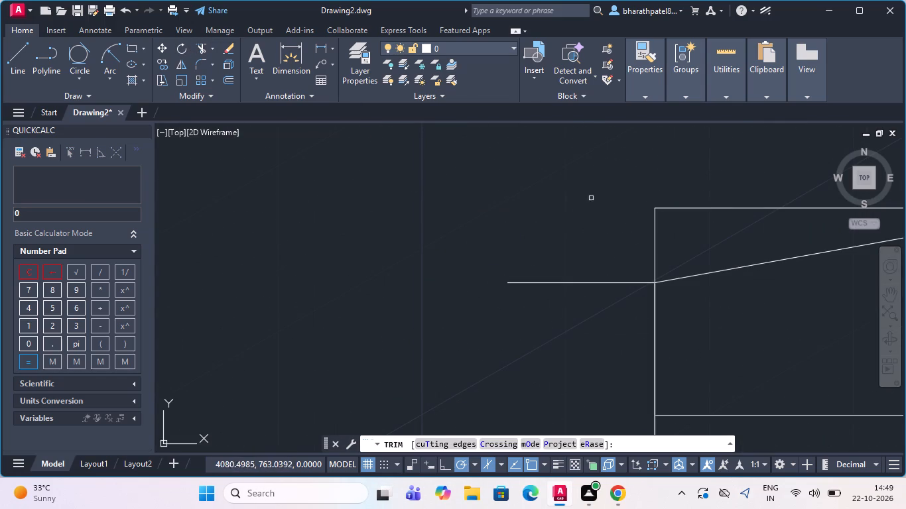
pyautogui.click(736, 196)
pyautogui.click(521, 313)
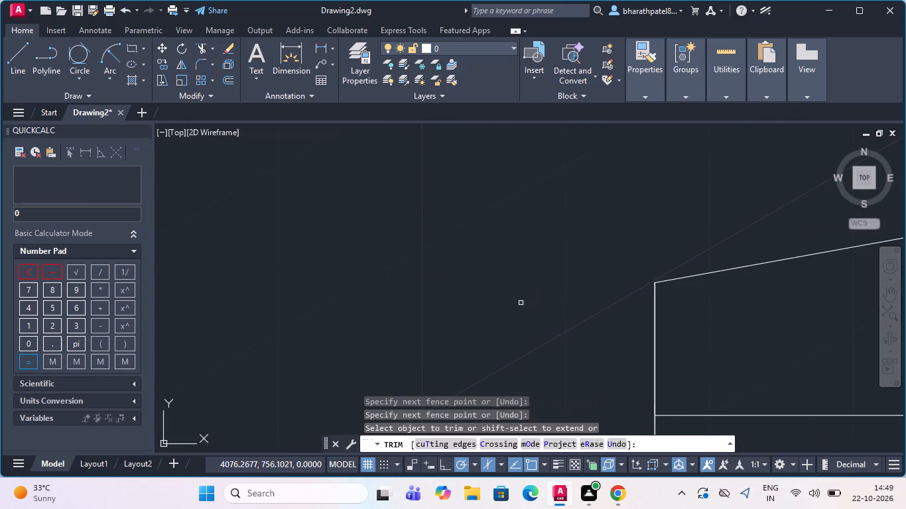
pyautogui.scroll(-4, 500, 184)
pyautogui.scroll(3, 537, 280)
pyautogui.scroll(-2, 529, 263)
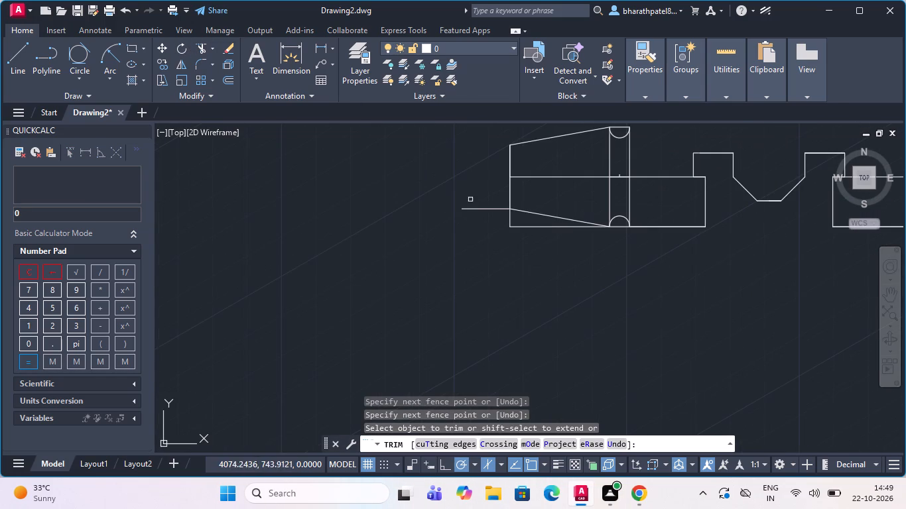
pyautogui.moveTo(471, 198); pyautogui.dragTo(479, 204)
pyautogui.click(552, 240)
# Trim the top and bottom edge segments spanning the two rounded notches of the left strip.
pyautogui.scroll(-3, 538, 253)
pyautogui.scroll(1, 568, 215)
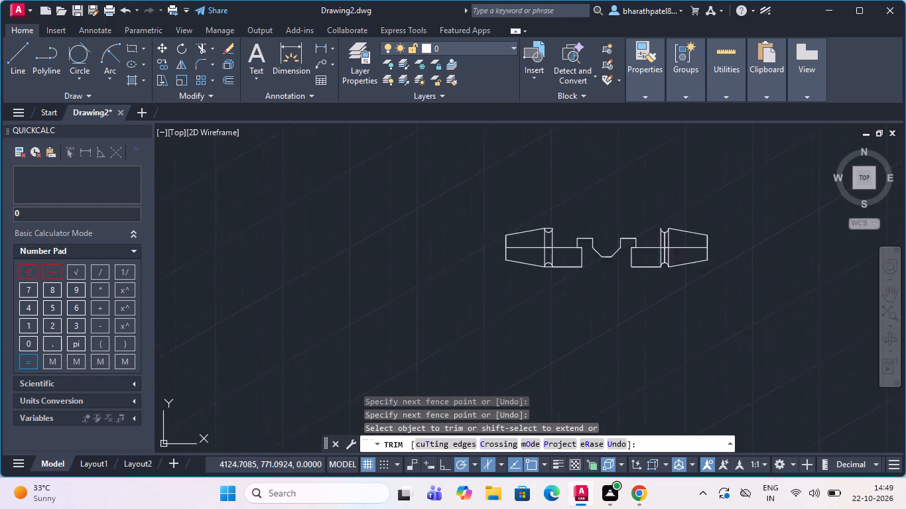
pyautogui.scroll(1, 569, 214)
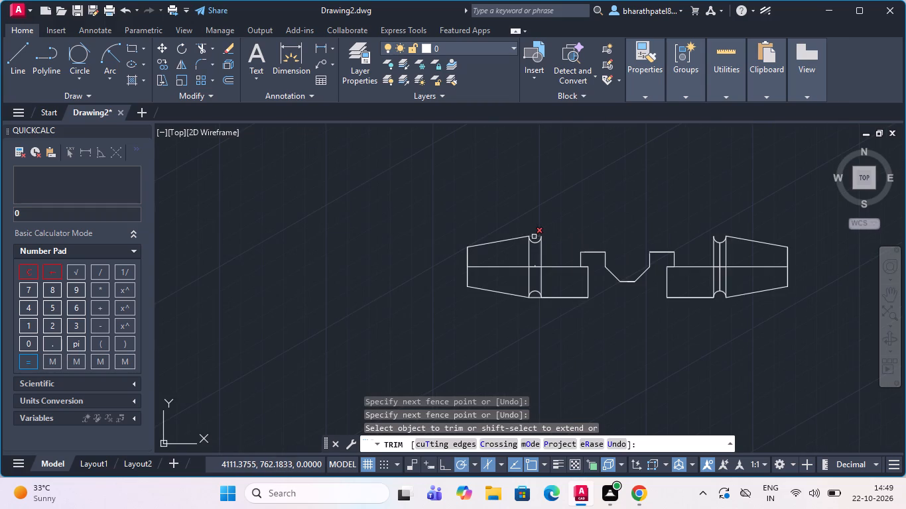
pyautogui.scroll(2, 534, 237)
pyautogui.click(533, 236)
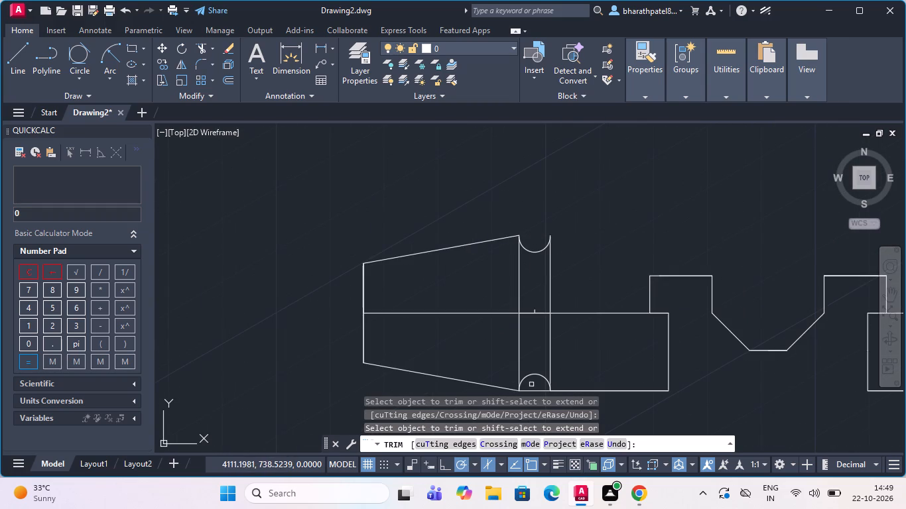
pyautogui.click(529, 390)
# Trim away the short leftover stub standing on the centerline in the middle of the left strip.
pyautogui.scroll(-1, 531, 315)
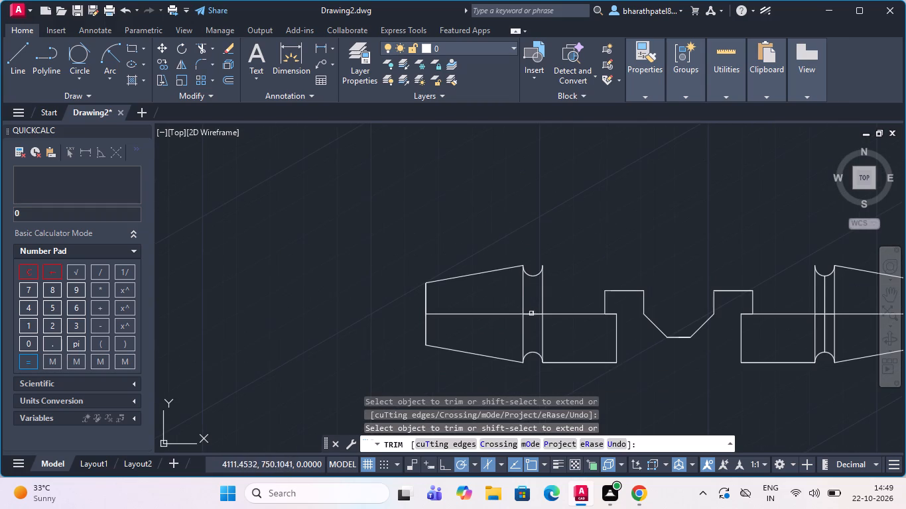
pyautogui.scroll(5, 537, 336)
pyautogui.click(499, 131)
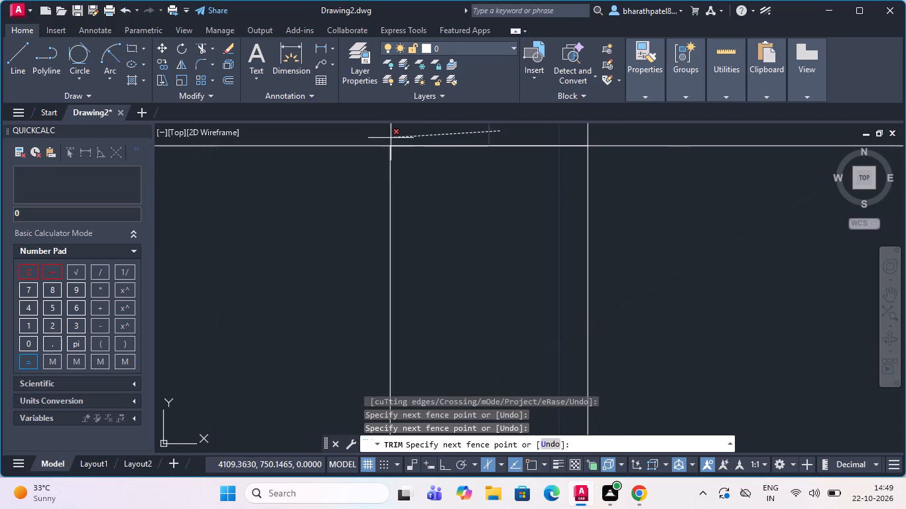
pyautogui.click(420, 134)
pyautogui.scroll(-5, 469, 186)
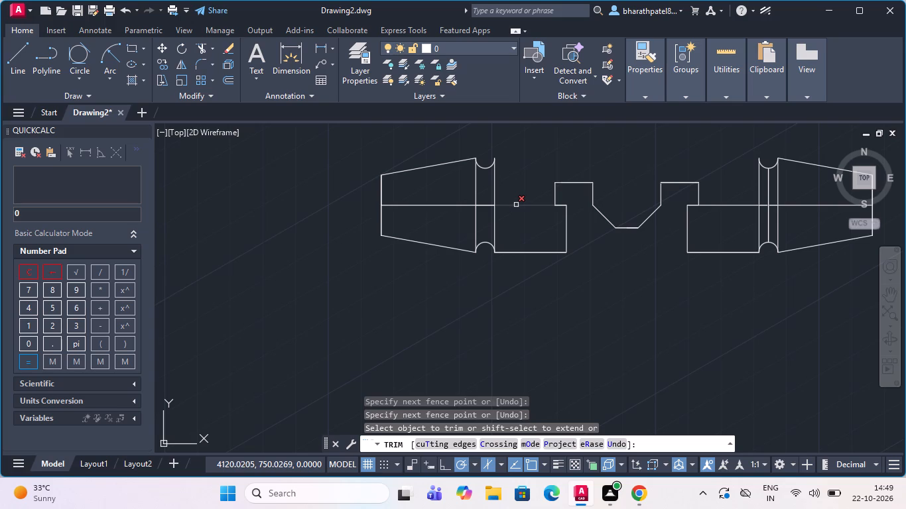
# Trim away the vertical middle line of the right strip, both above and below the centerline.
pyautogui.click(769, 198)
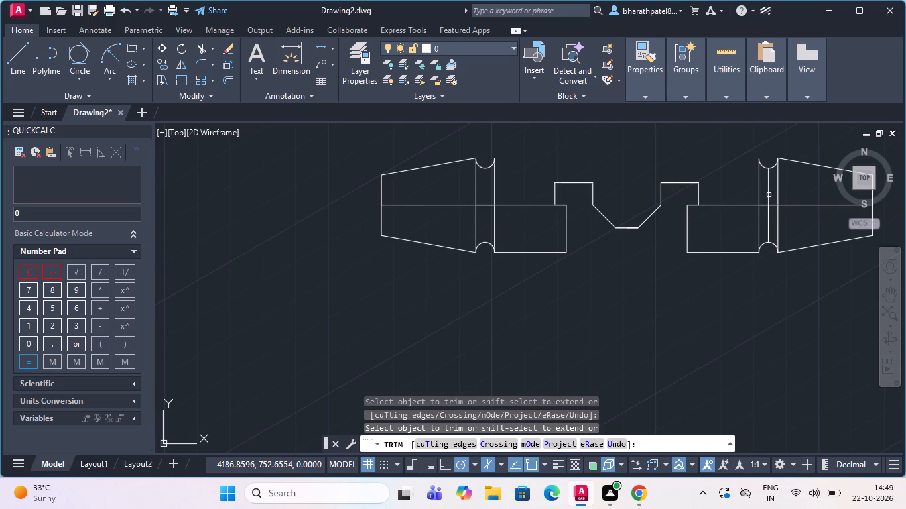
pyautogui.click(769, 195)
pyautogui.click(767, 226)
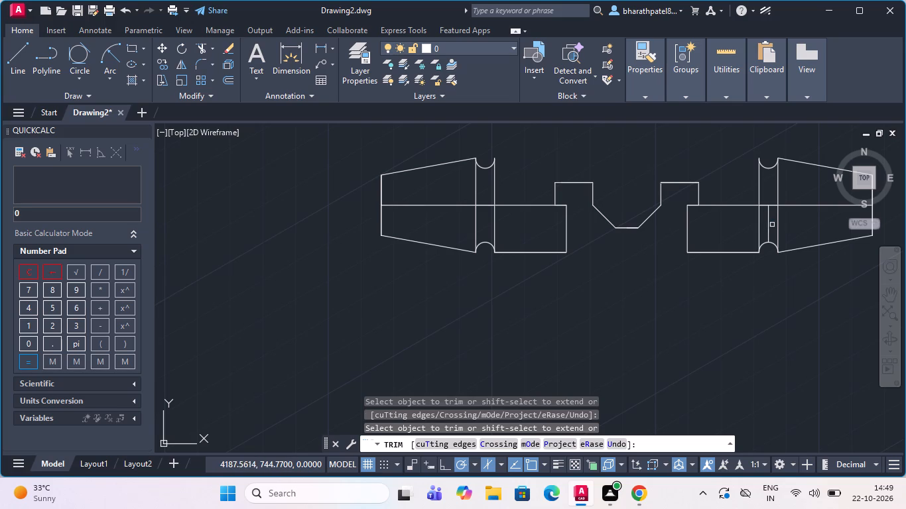
pyautogui.click(772, 225)
pyautogui.click(767, 224)
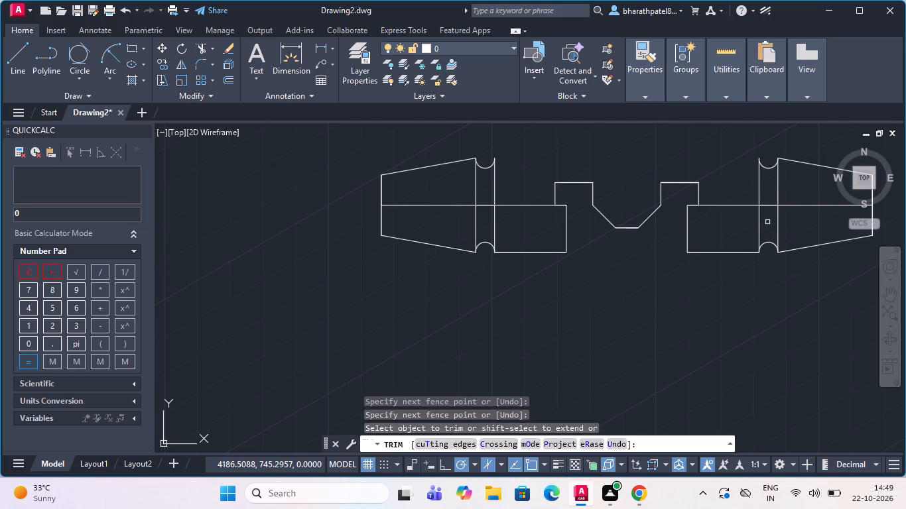
# Draw the top edge between the strips, from the left strip's inner side to the right strip's inner side at their upper ends.
pyautogui.scroll(5, 762, 154)
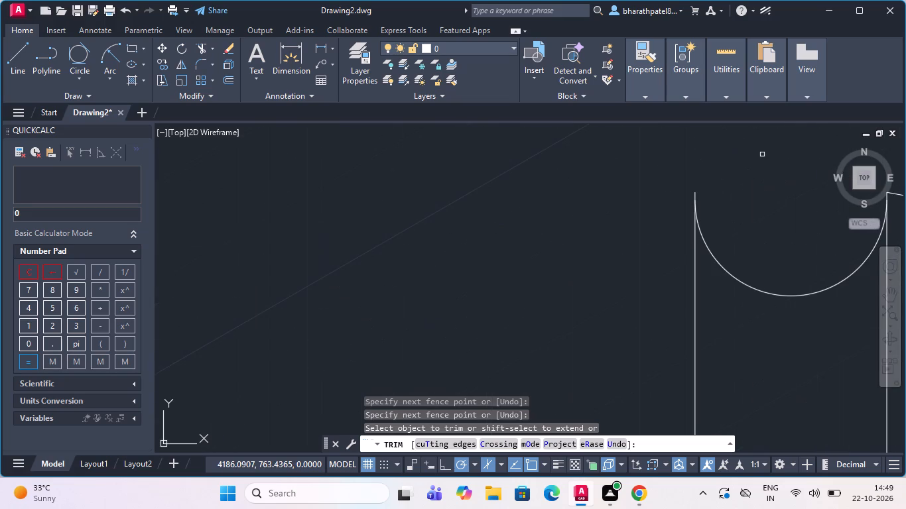
pyautogui.scroll(-3, 762, 154)
pyautogui.scroll(4, 762, 154)
pyautogui.scroll(3, 623, 257)
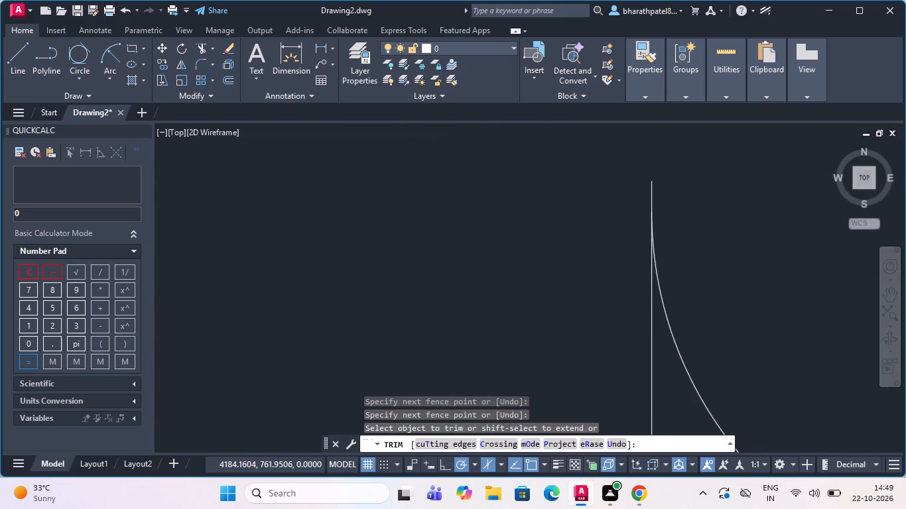
pyautogui.scroll(-5, 623, 251)
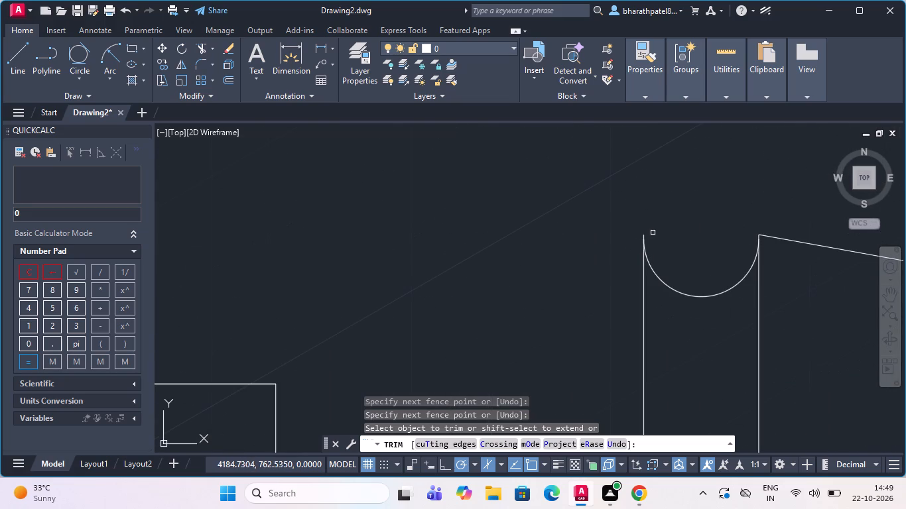
pyautogui.scroll(-3, 653, 233)
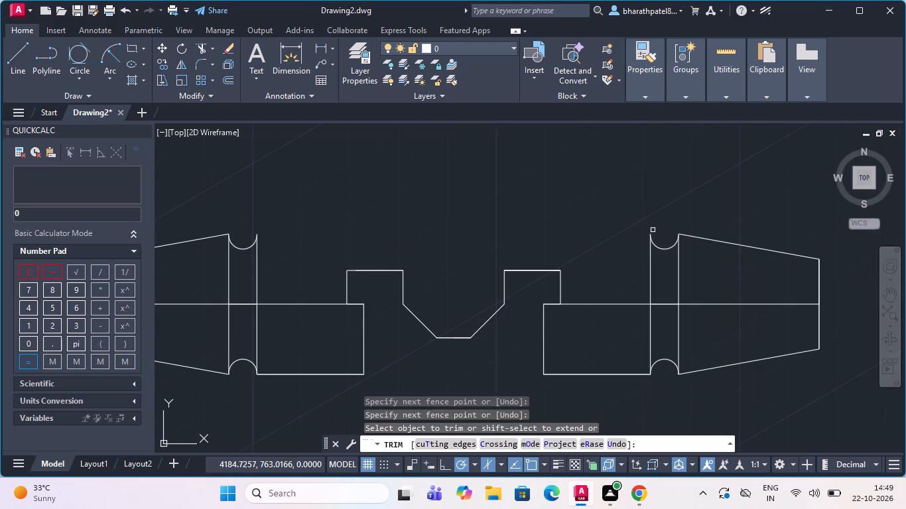
pyautogui.scroll(-1, 653, 229)
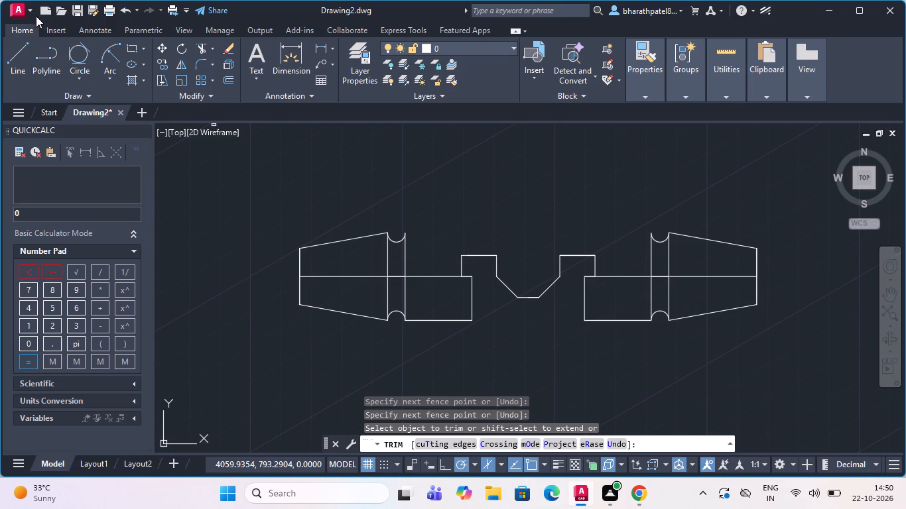
pyautogui.click(13, 48)
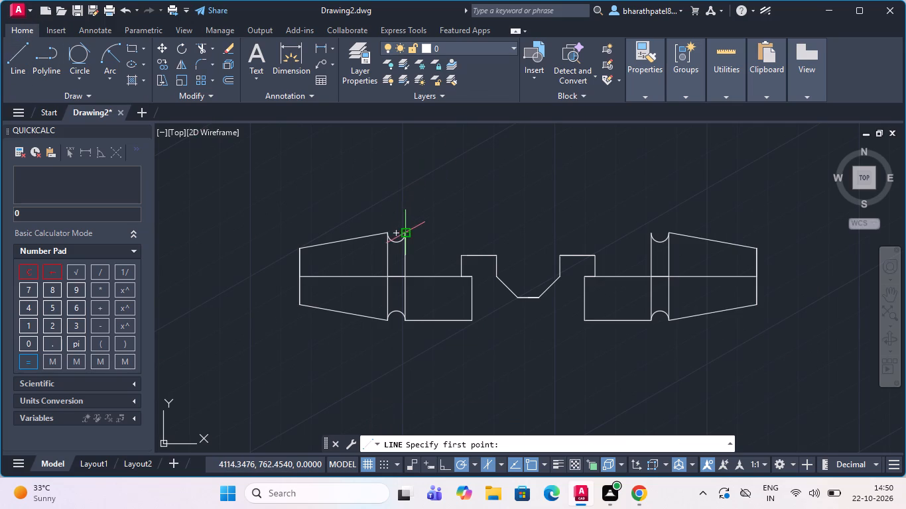
pyautogui.scroll(4, 407, 231)
pyautogui.scroll(-2, 386, 235)
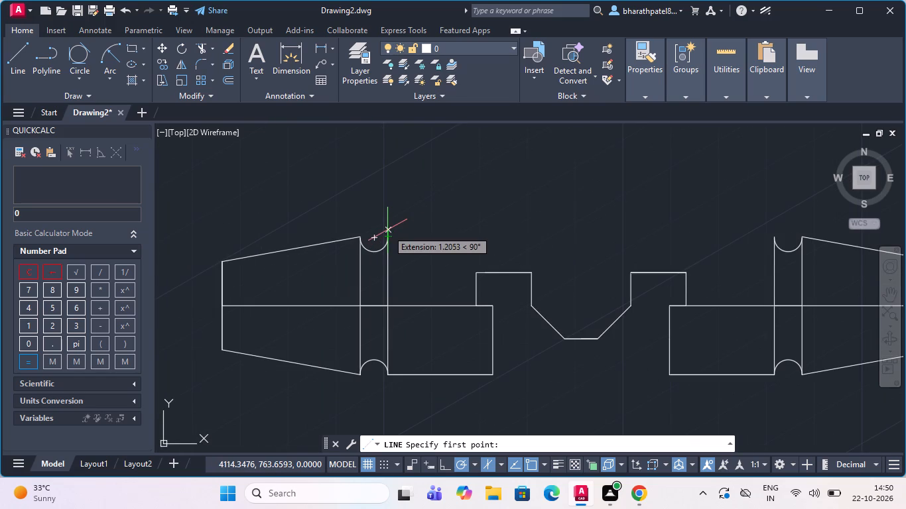
pyautogui.scroll(4, 383, 236)
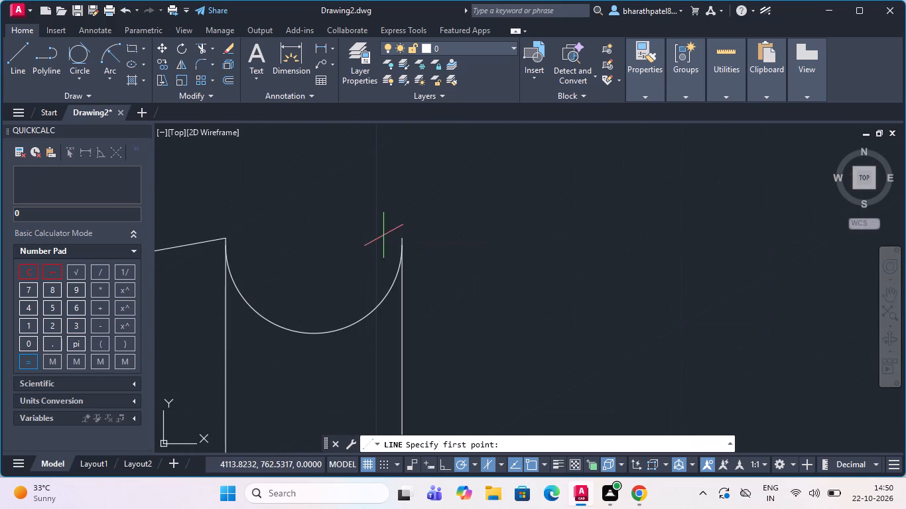
pyautogui.click(405, 235)
pyautogui.scroll(-6, 495, 217)
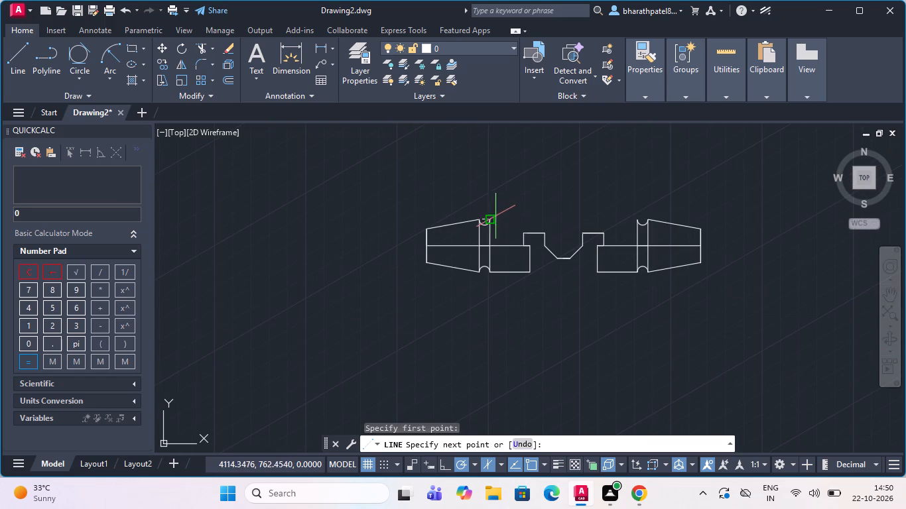
pyautogui.scroll(4, 648, 210)
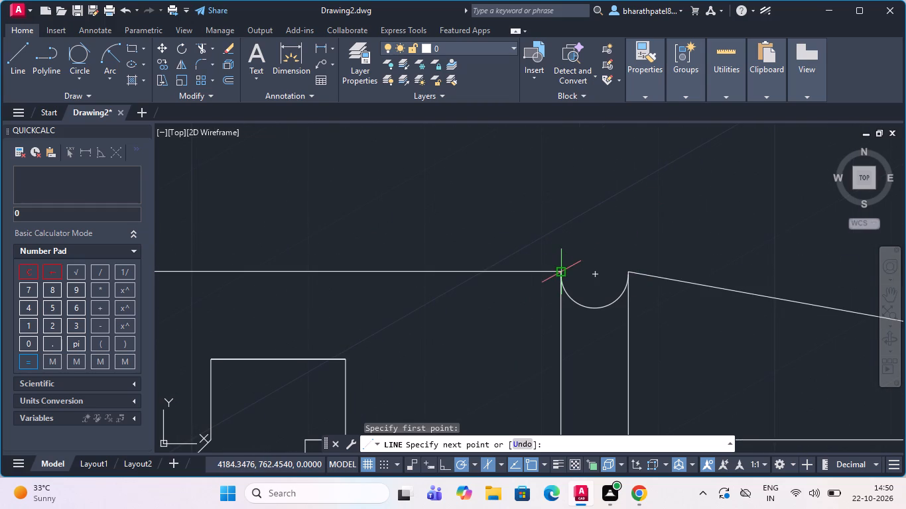
pyautogui.click(562, 272)
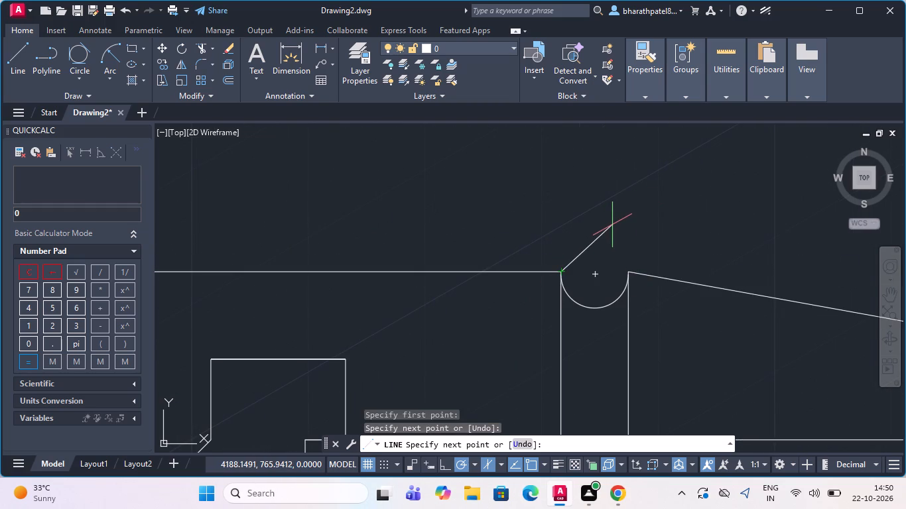
pyautogui.press('Escape')
# Draw a horizontal line along the centerline height from the left strip's inner side to the right strip's inner side.
pyautogui.scroll(-2, 610, 224)
pyautogui.scroll(6, 586, 243)
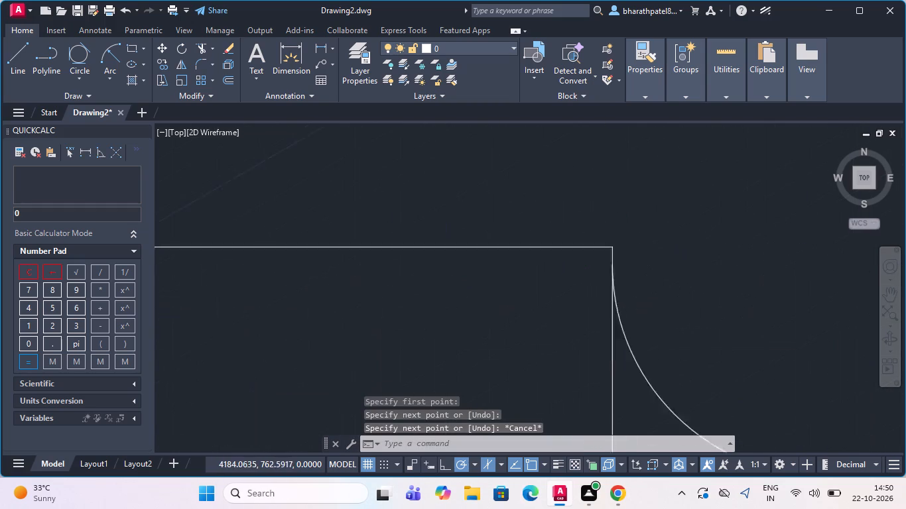
pyautogui.scroll(3, 588, 235)
pyautogui.scroll(-10, 588, 235)
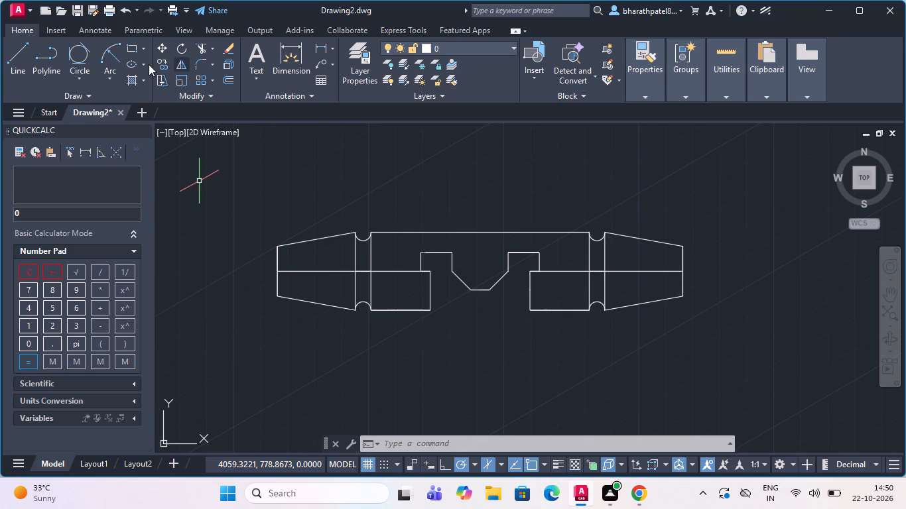
pyautogui.click(15, 50)
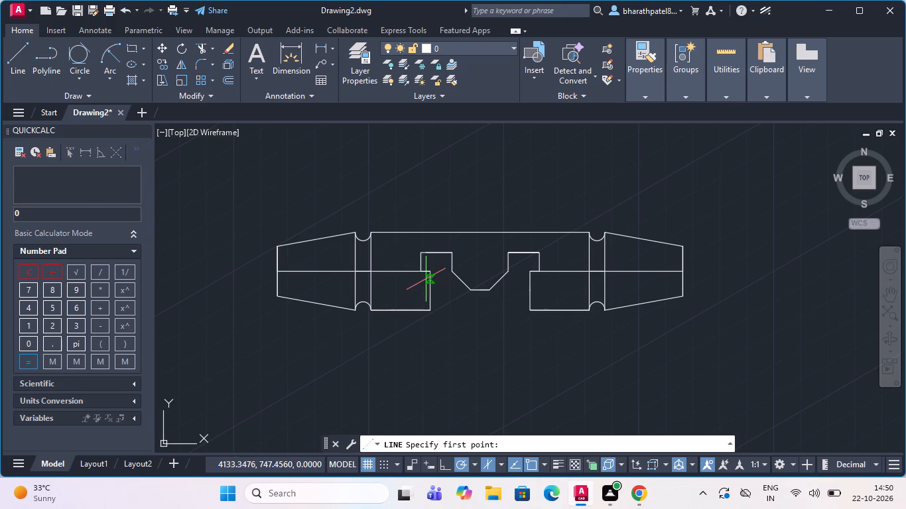
pyautogui.scroll(3, 428, 270)
pyautogui.scroll(-3, 407, 274)
pyautogui.click(342, 279)
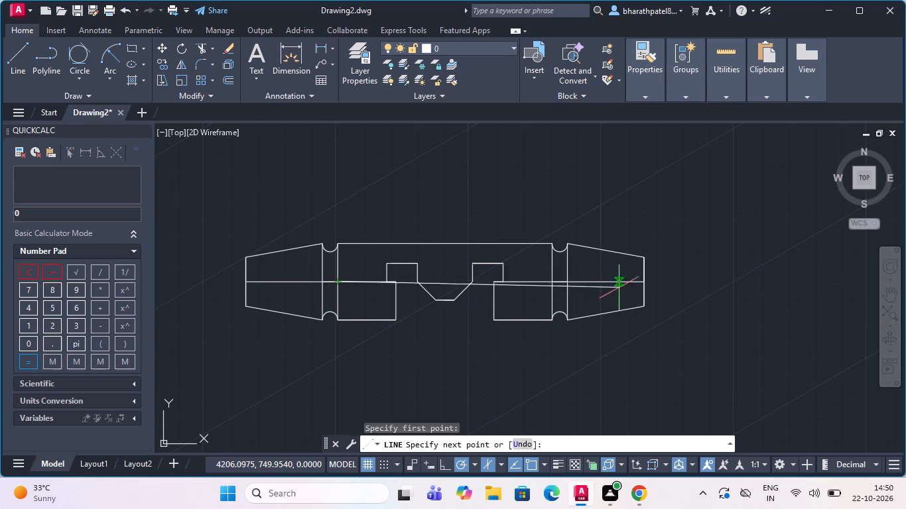
pyautogui.scroll(4, 543, 275)
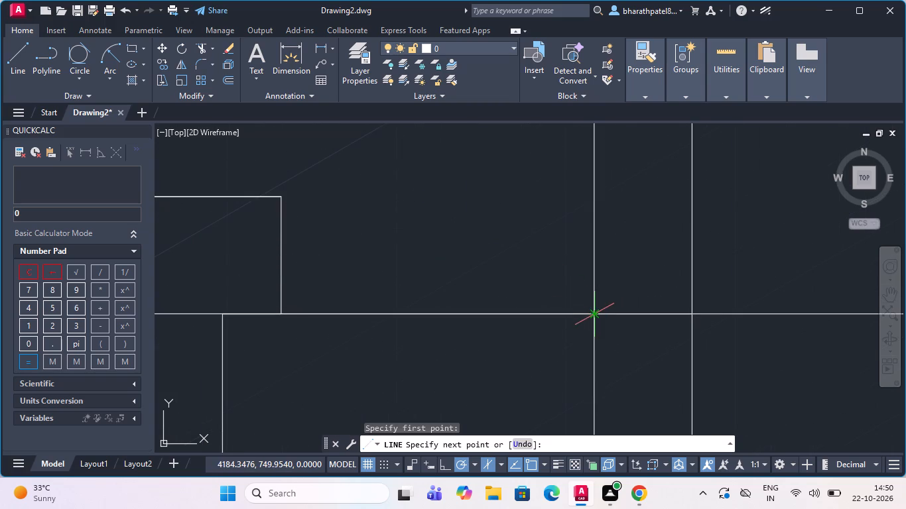
pyautogui.click(594, 315)
pyautogui.press('Escape')
pyautogui.scroll(-4, 585, 312)
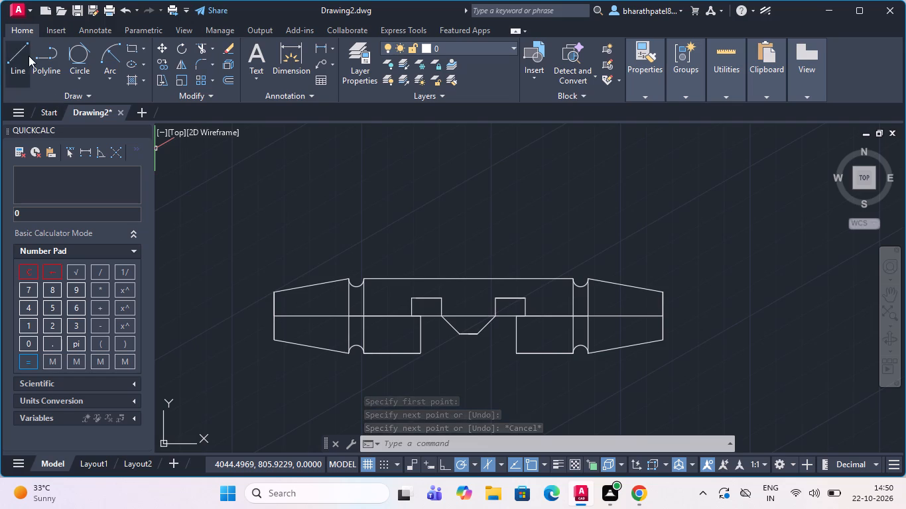
# Draw a vertical line 38 units upward from the midpoint of the centerline segment between the two strips.
pyautogui.click(12, 56)
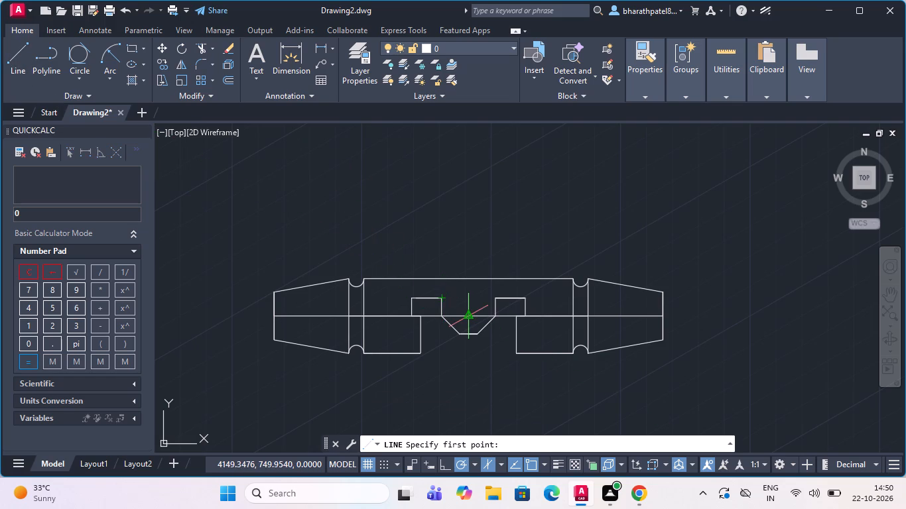
pyautogui.click(470, 318)
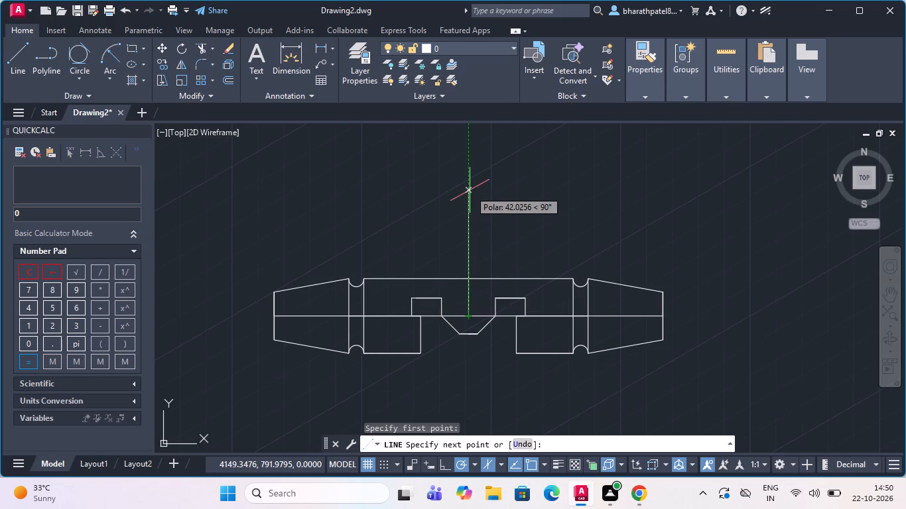
pyautogui.scroll(-2, 470, 190)
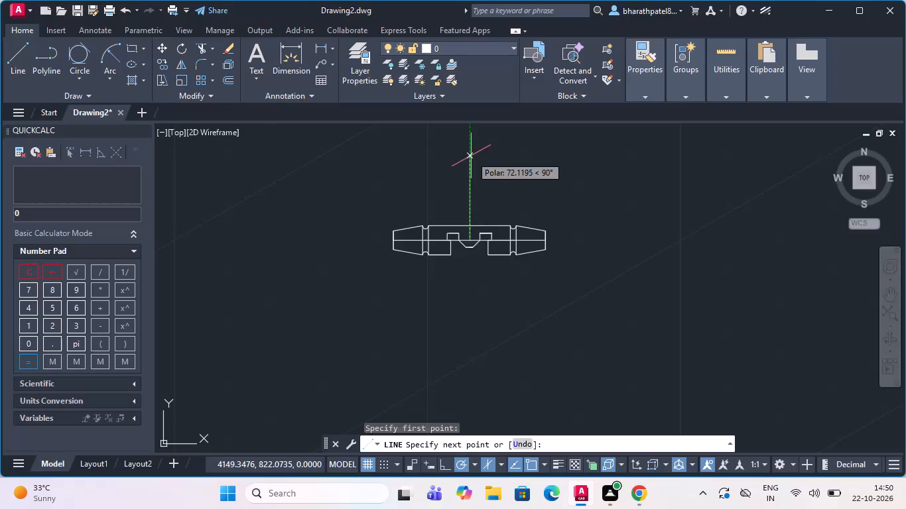
pyautogui.press('3')
pyautogui.press('8')
pyautogui.press('Return')
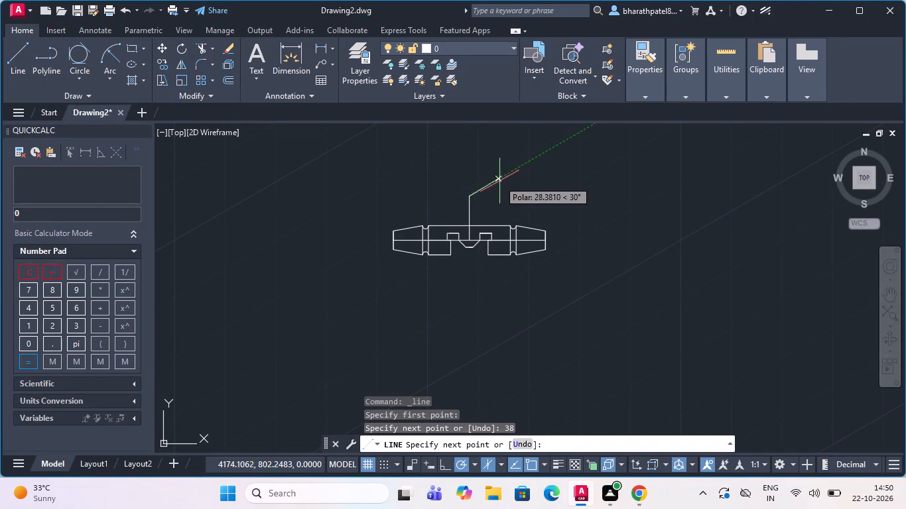
pyautogui.scroll(4, 466, 205)
pyautogui.scroll(-2, 470, 196)
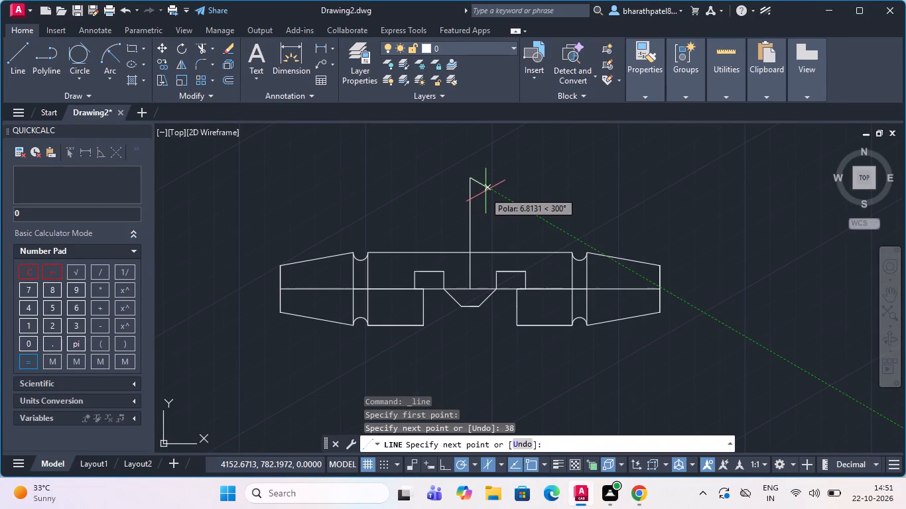
pyautogui.press('Escape')
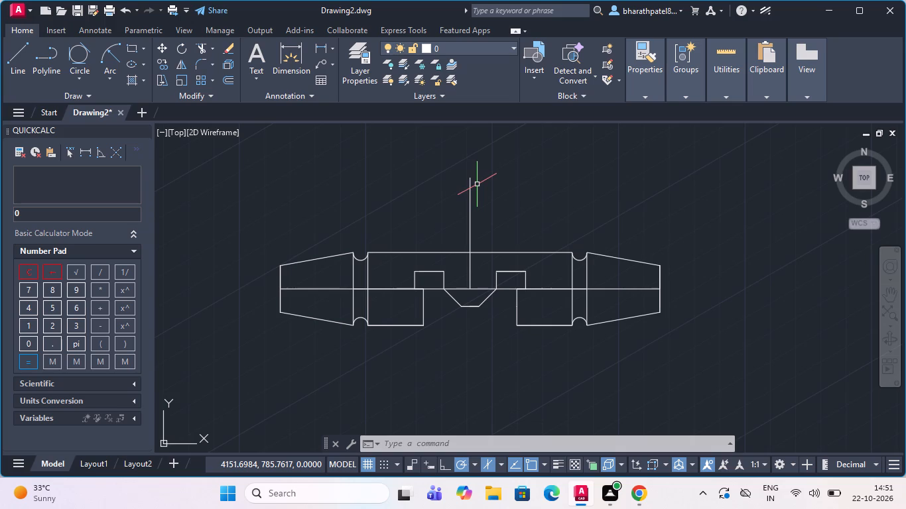
# Draw a line 16 units down from the vertical line's top end, continuing into a horizontal cross line about 10.5 units long.
pyautogui.scroll(-2, 478, 184)
pyautogui.scroll(1, 478, 186)
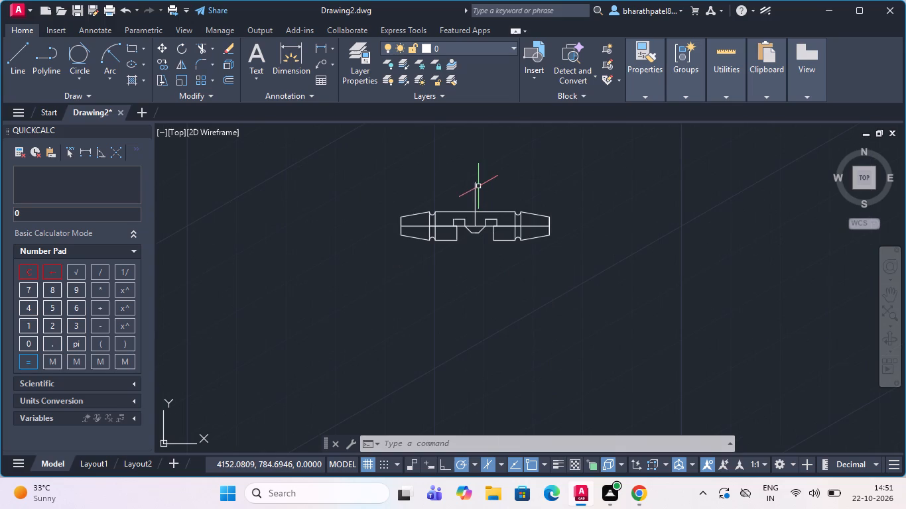
pyautogui.scroll(2, 478, 186)
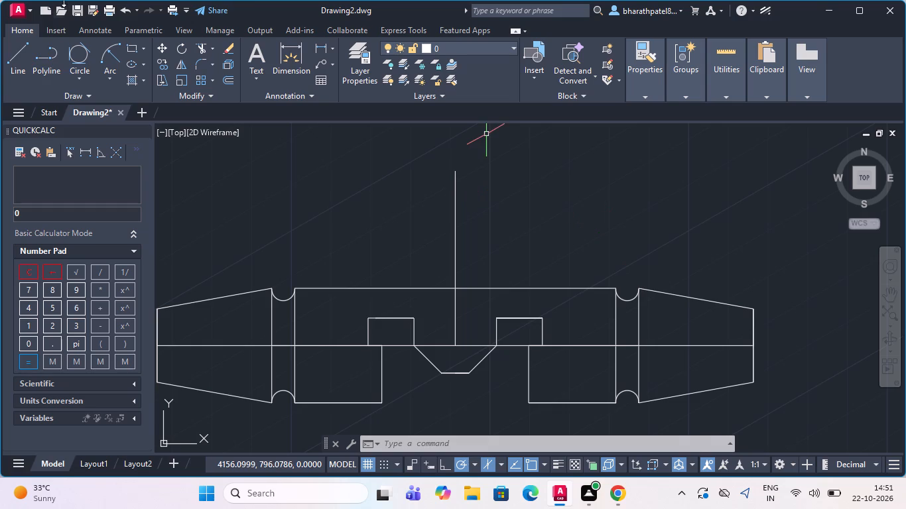
pyautogui.click(15, 57)
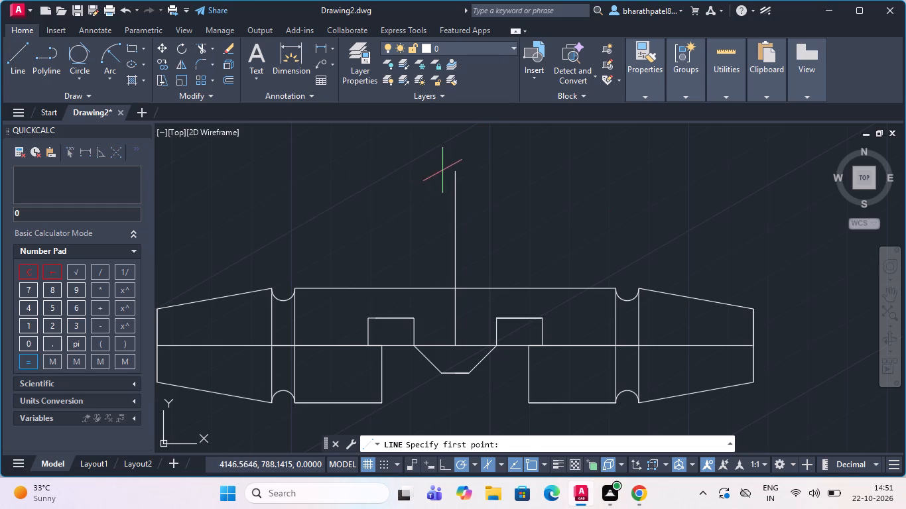
pyautogui.click(452, 171)
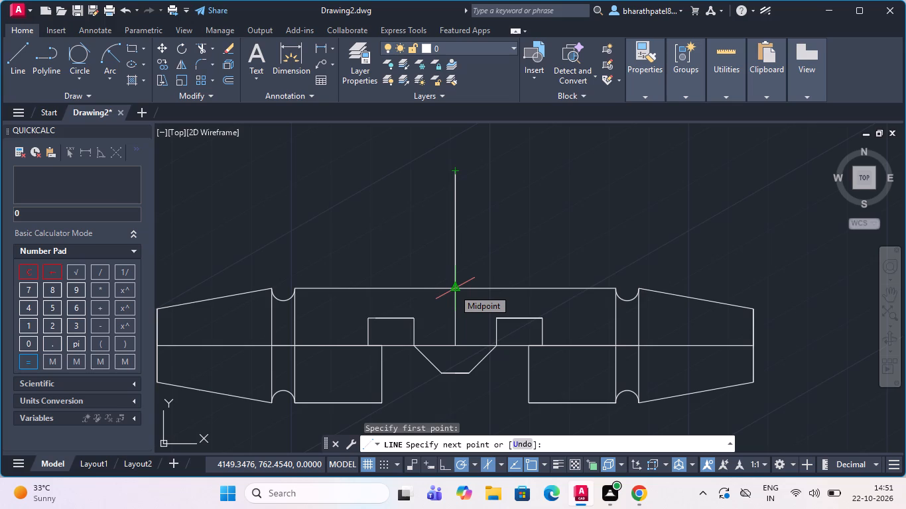
pyautogui.press('1')
pyautogui.press('6')
pyautogui.press('Return')
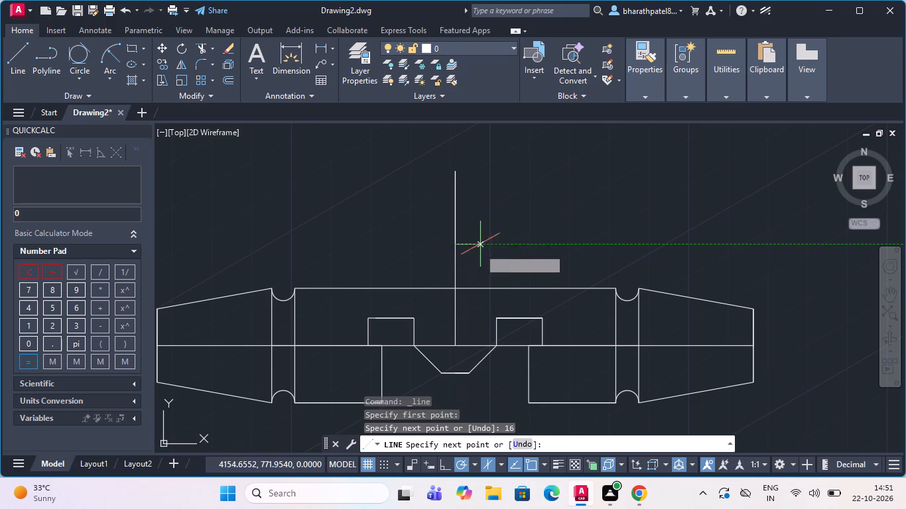
pyautogui.click(480, 240)
pyautogui.click(431, 247)
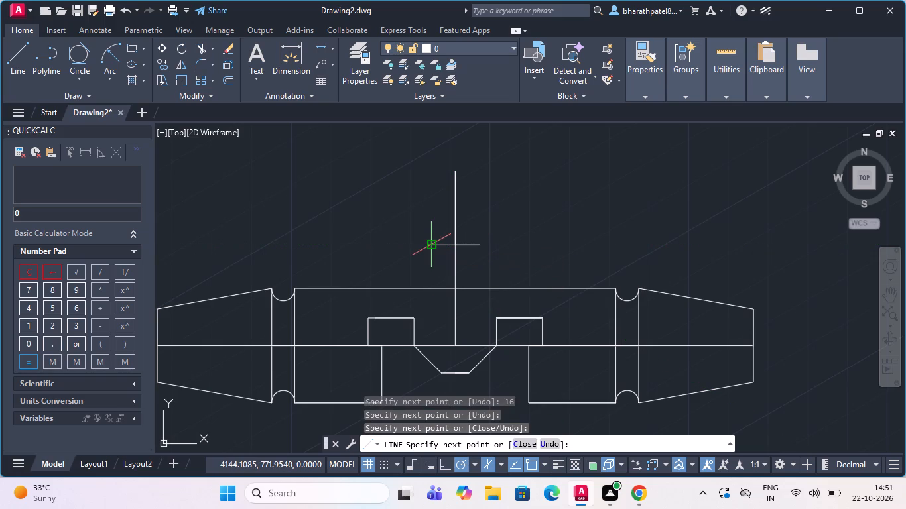
pyautogui.press('Escape')
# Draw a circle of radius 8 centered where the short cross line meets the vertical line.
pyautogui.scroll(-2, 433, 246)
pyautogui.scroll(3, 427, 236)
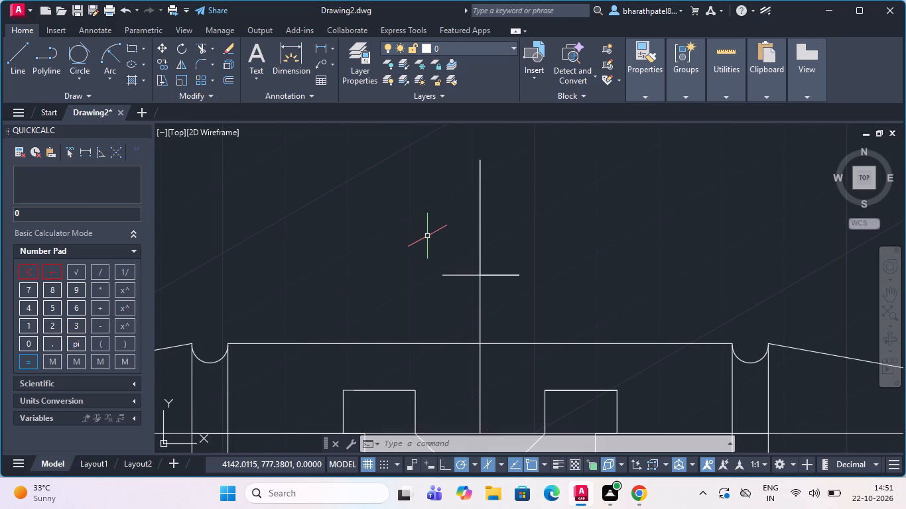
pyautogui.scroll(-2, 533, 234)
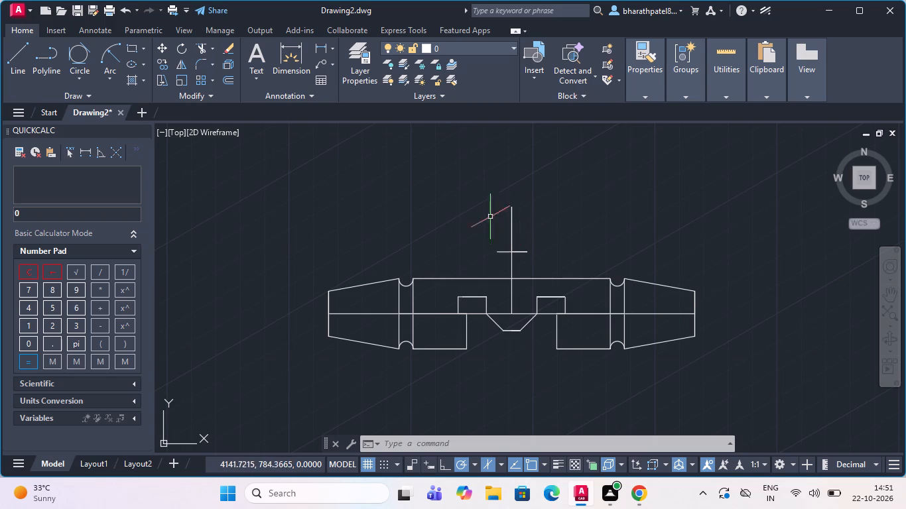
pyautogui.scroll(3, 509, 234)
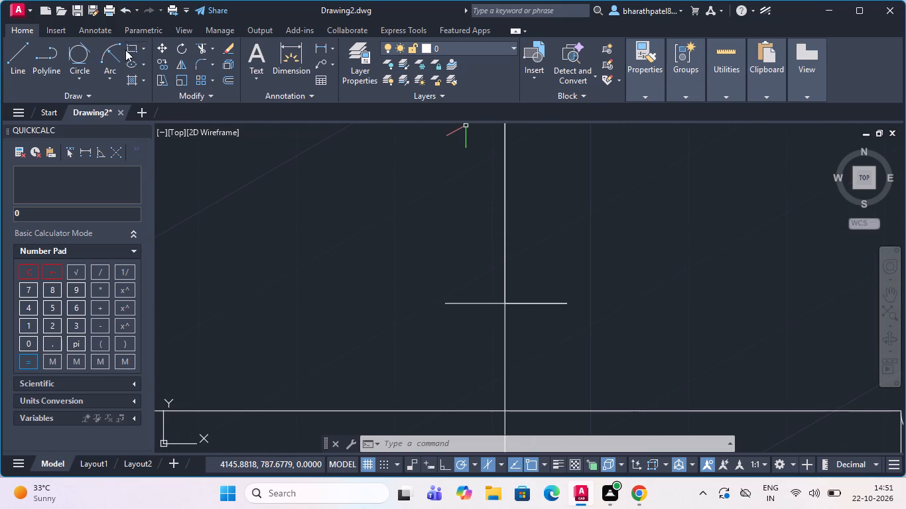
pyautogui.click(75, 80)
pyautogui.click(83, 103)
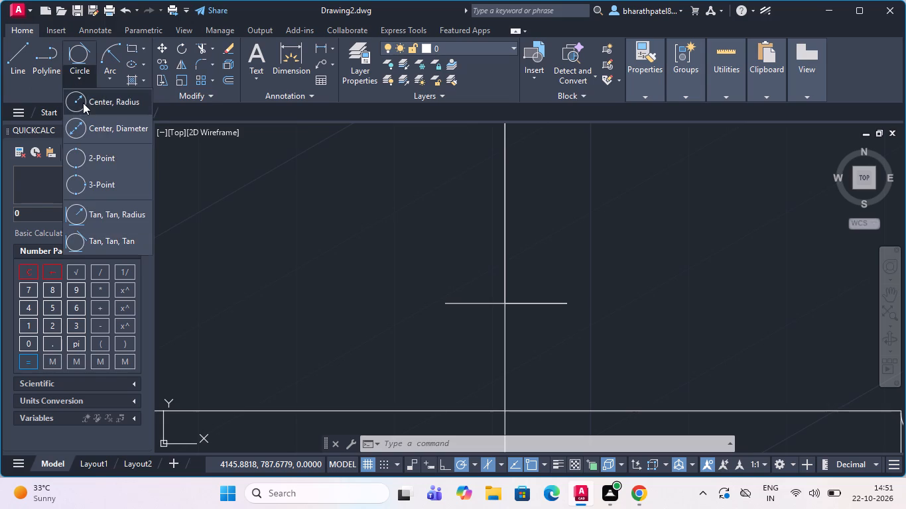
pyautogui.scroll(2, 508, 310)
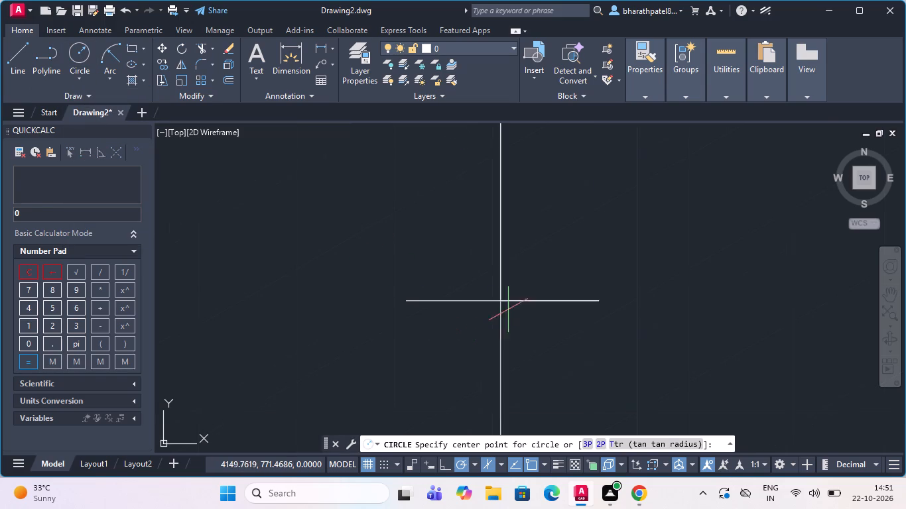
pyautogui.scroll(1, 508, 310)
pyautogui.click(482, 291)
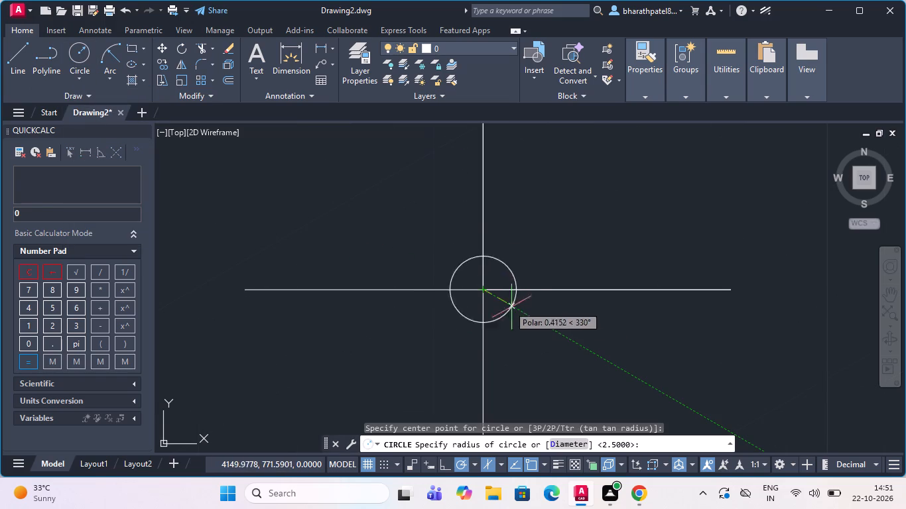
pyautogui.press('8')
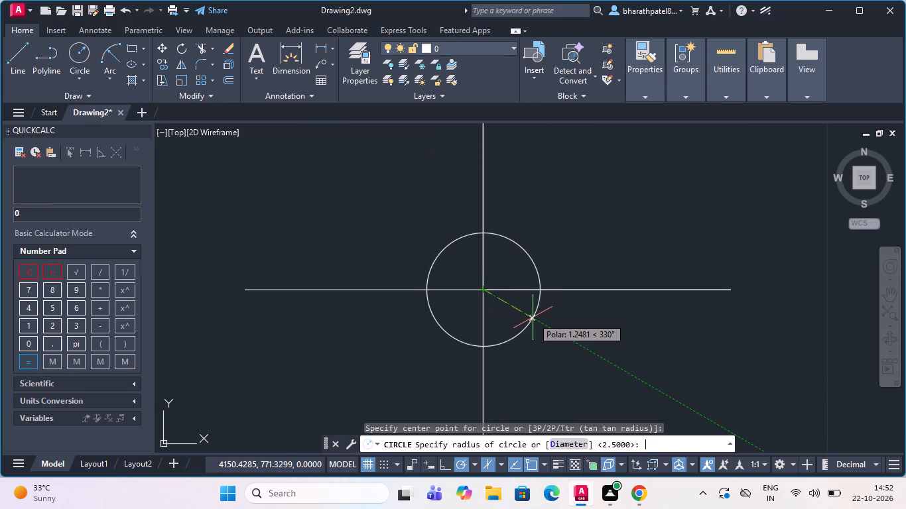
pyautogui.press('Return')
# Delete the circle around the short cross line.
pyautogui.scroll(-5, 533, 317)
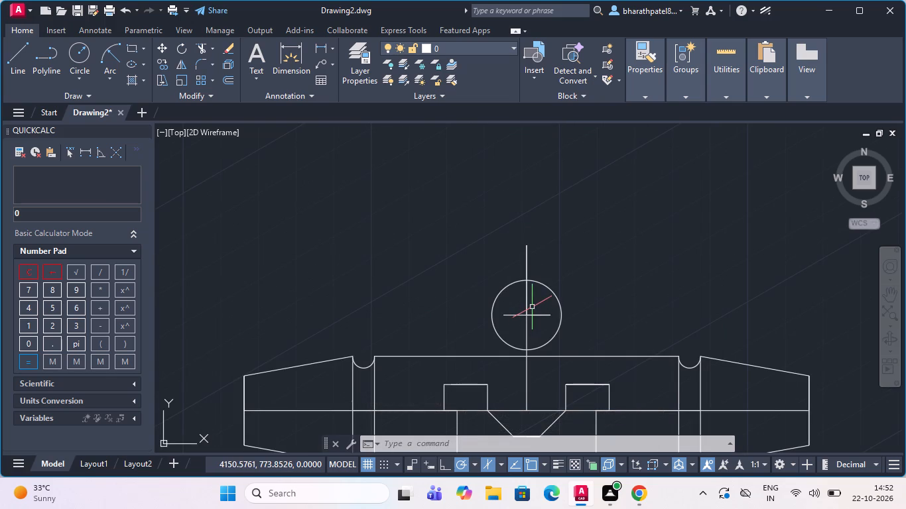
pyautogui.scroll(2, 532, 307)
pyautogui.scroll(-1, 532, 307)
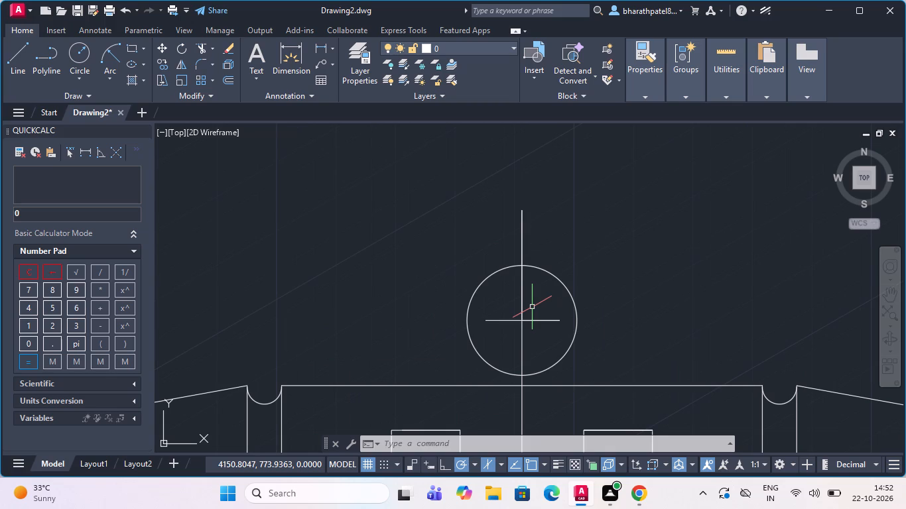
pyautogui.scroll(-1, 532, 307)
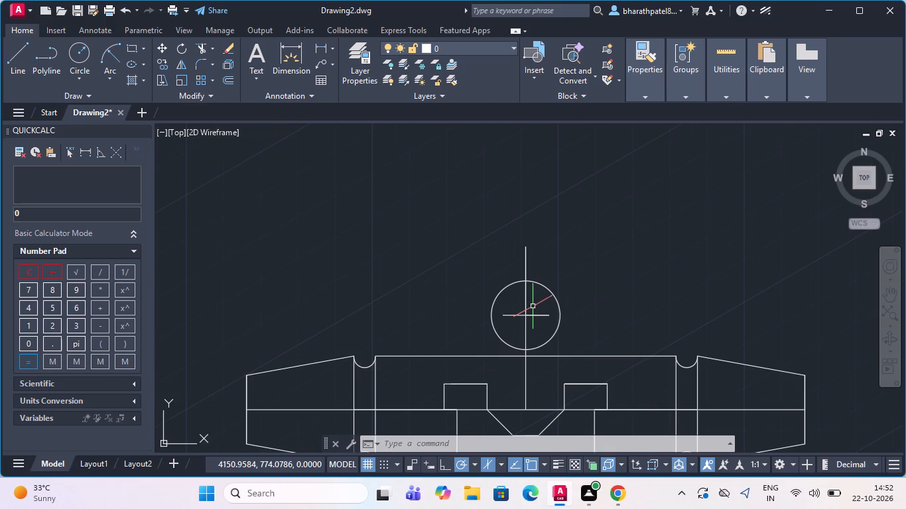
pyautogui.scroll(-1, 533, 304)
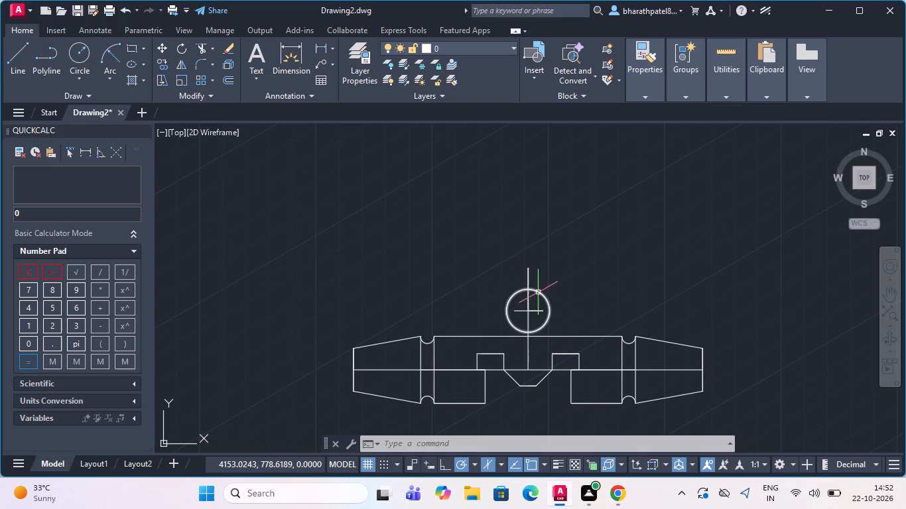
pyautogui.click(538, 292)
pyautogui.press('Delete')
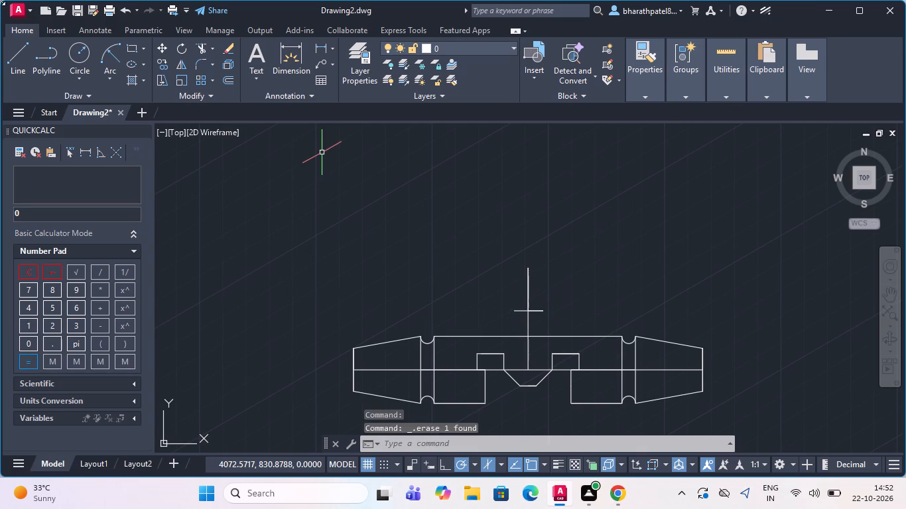
# Draw a circle of radius 8 centered on the intersection of the vertical line and the short cross line.
pyautogui.click(68, 60)
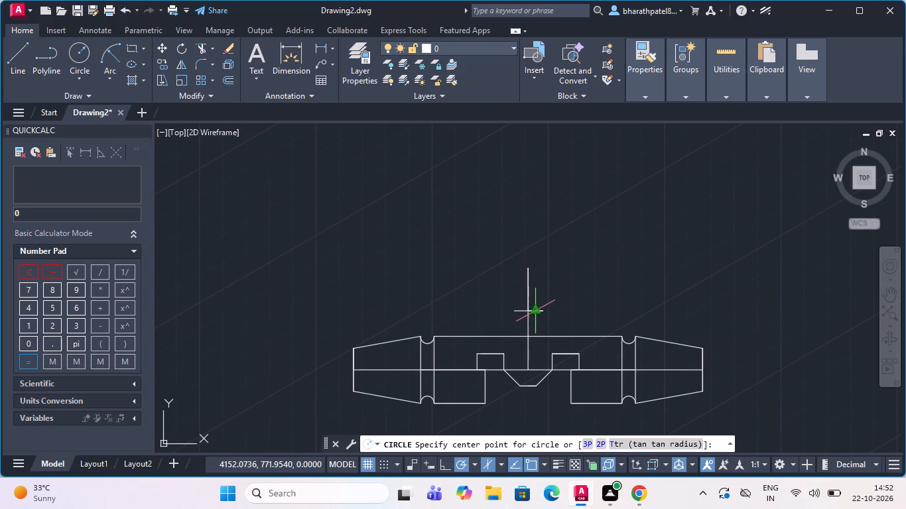
pyautogui.scroll(3, 529, 322)
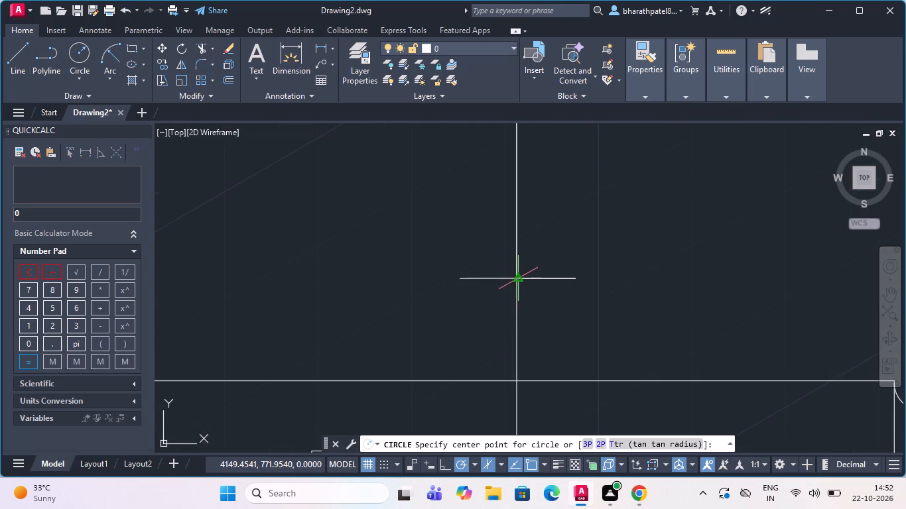
pyautogui.scroll(3, 515, 289)
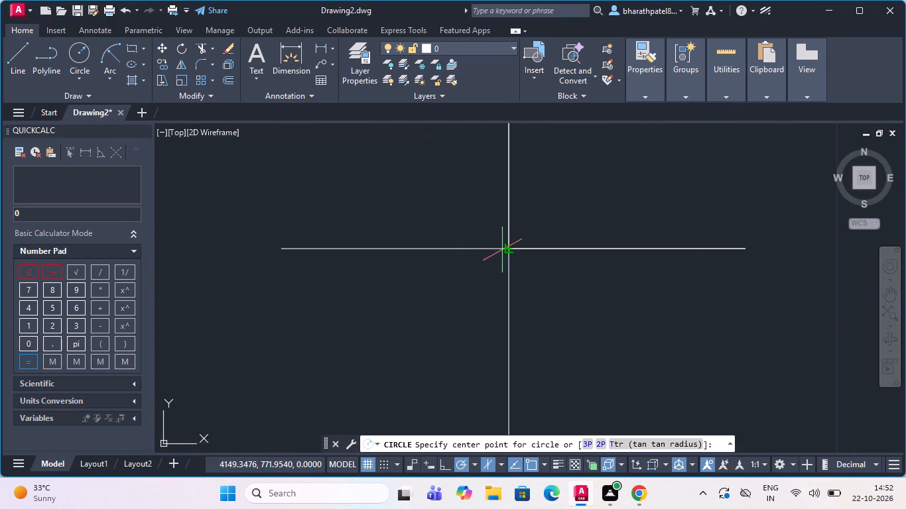
pyautogui.click(507, 250)
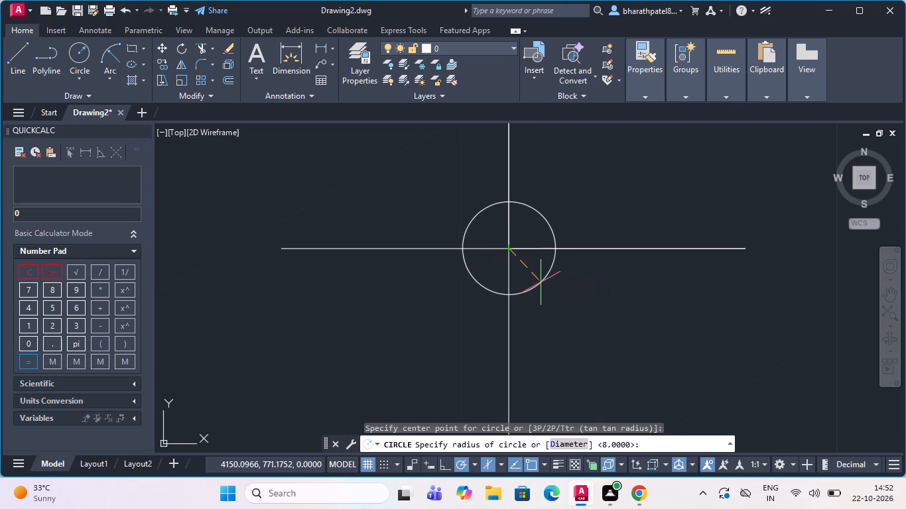
pyautogui.press('8')
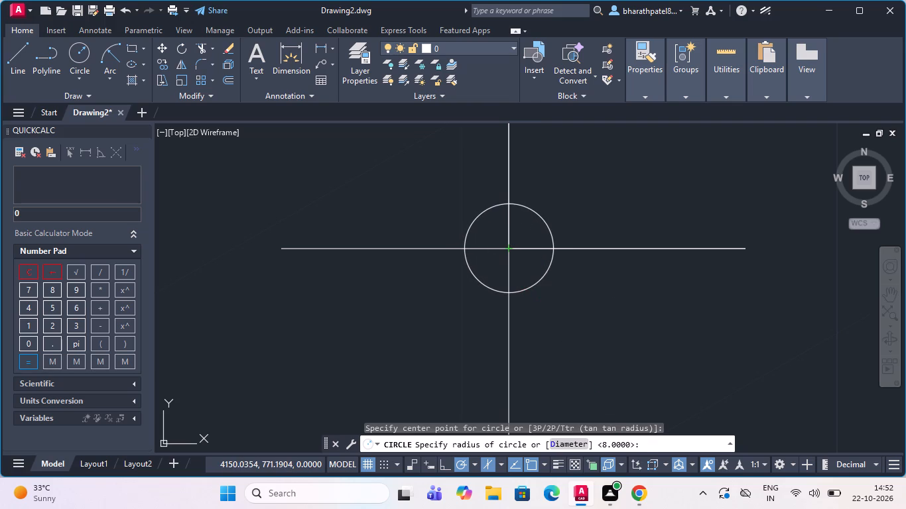
pyautogui.press('Return')
pyautogui.scroll(-5, 538, 282)
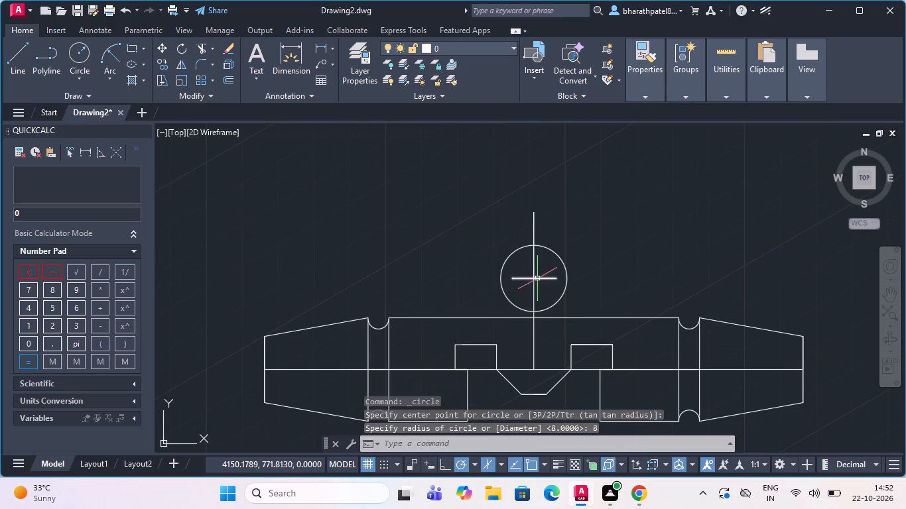
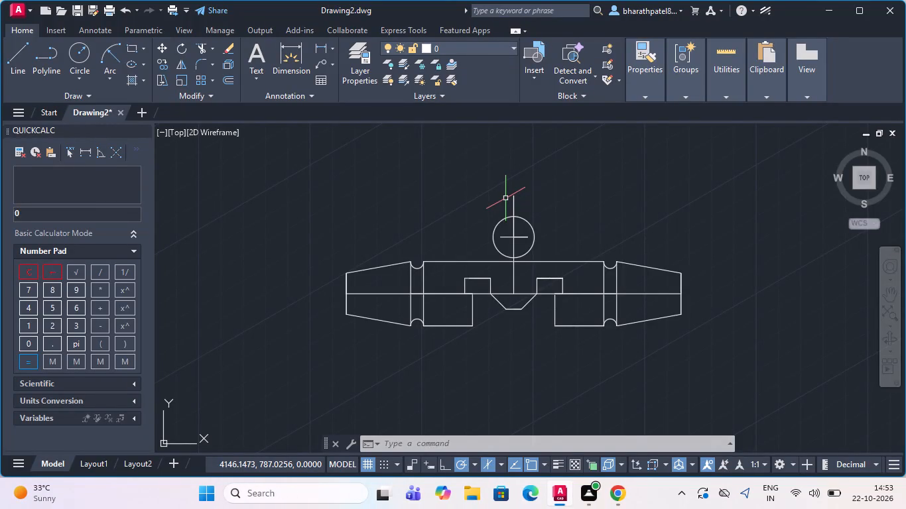
# Draw a line 3 units right from the vertical line's top end, continuing down about 12 units into the circle.
pyautogui.scroll(2, 505, 198)
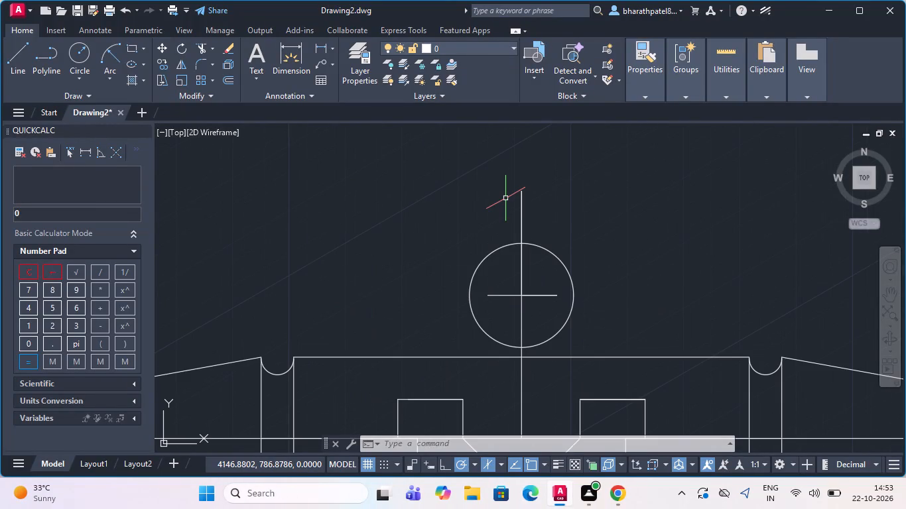
pyautogui.click(25, 55)
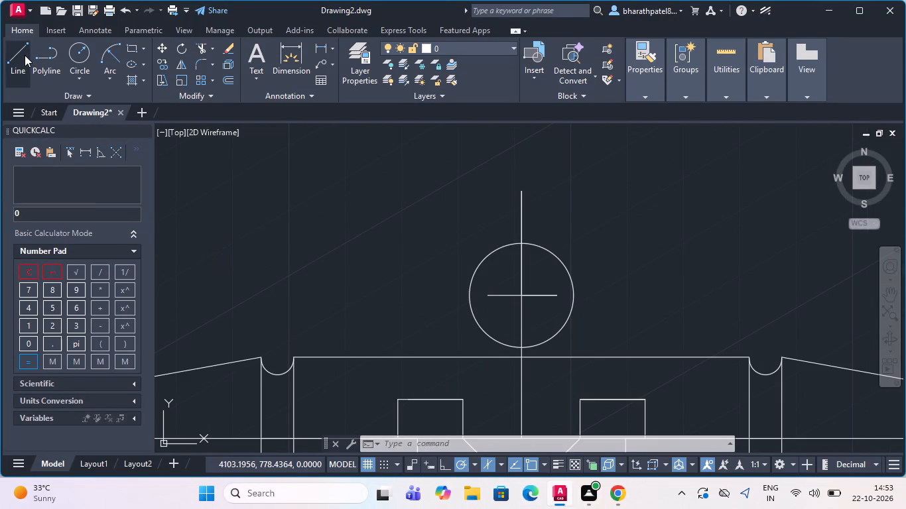
pyautogui.click(525, 191)
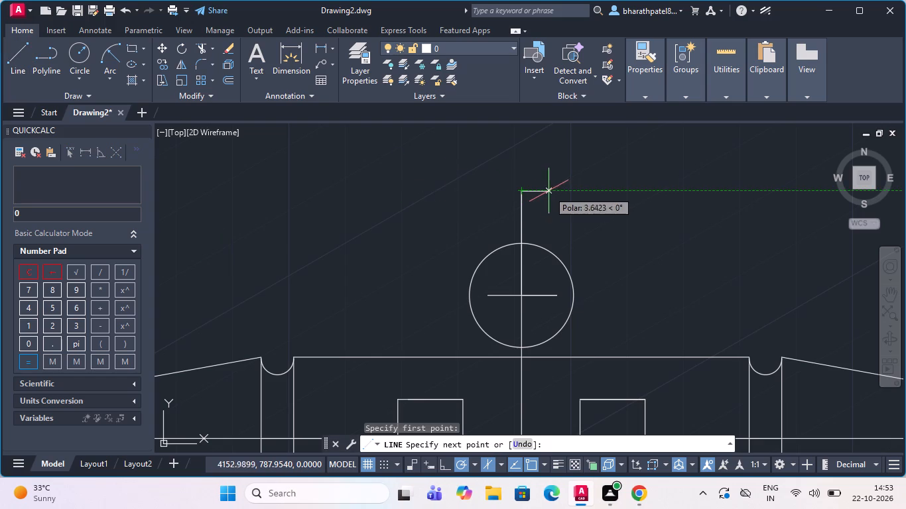
pyautogui.press('3')
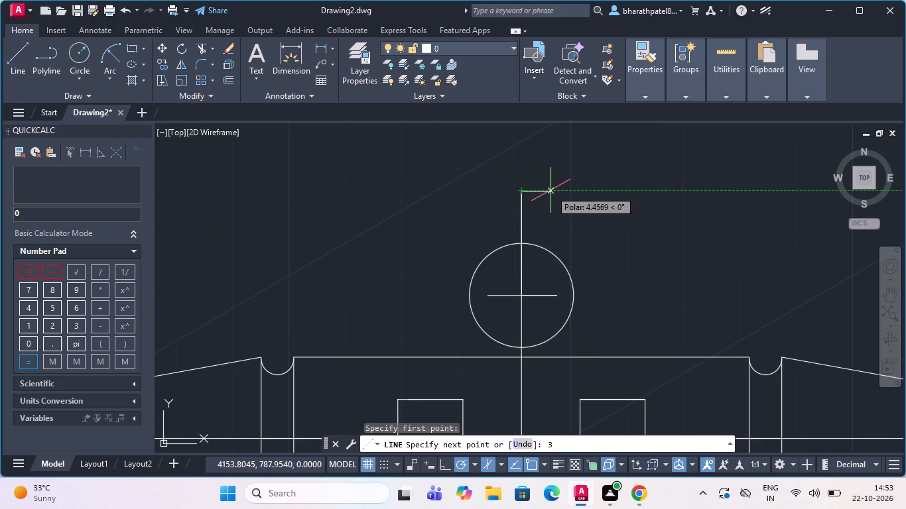
pyautogui.press('Return')
pyautogui.click(537, 269)
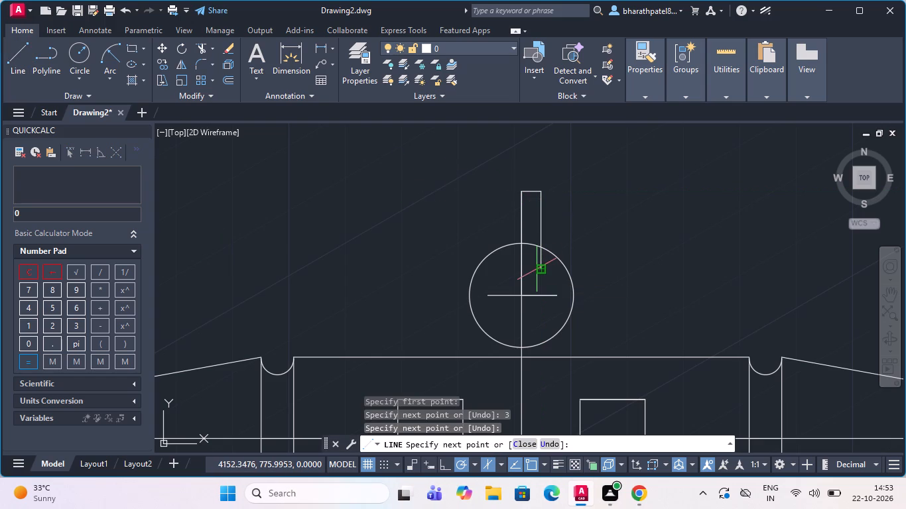
pyautogui.press('Escape')
# Draw a line 3 units left from the vertical line's top end, continuing down about 11 units into the circle.
pyautogui.click(23, 54)
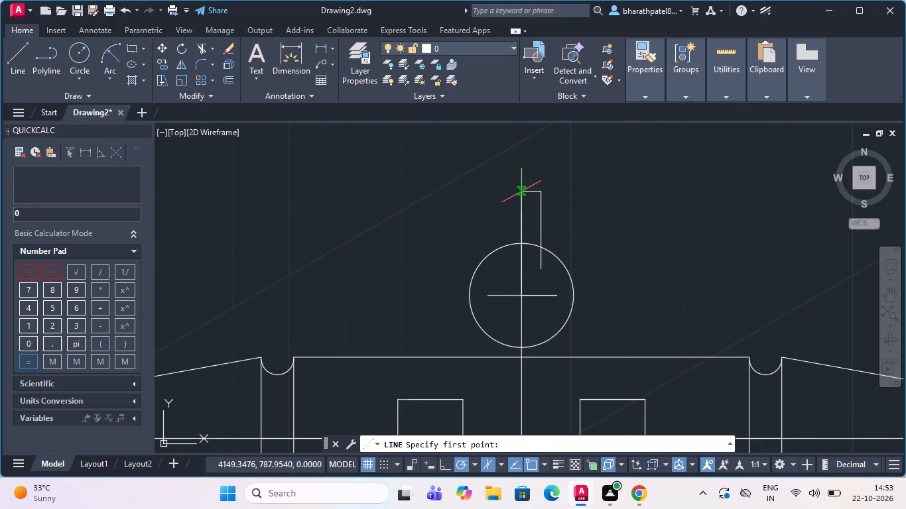
pyautogui.click(523, 194)
pyautogui.press('3')
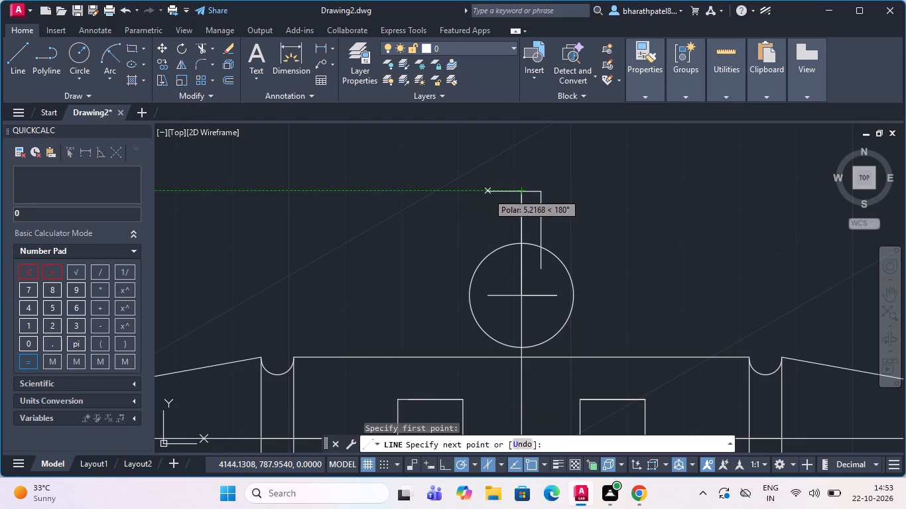
pyautogui.press('Return')
pyautogui.click(498, 262)
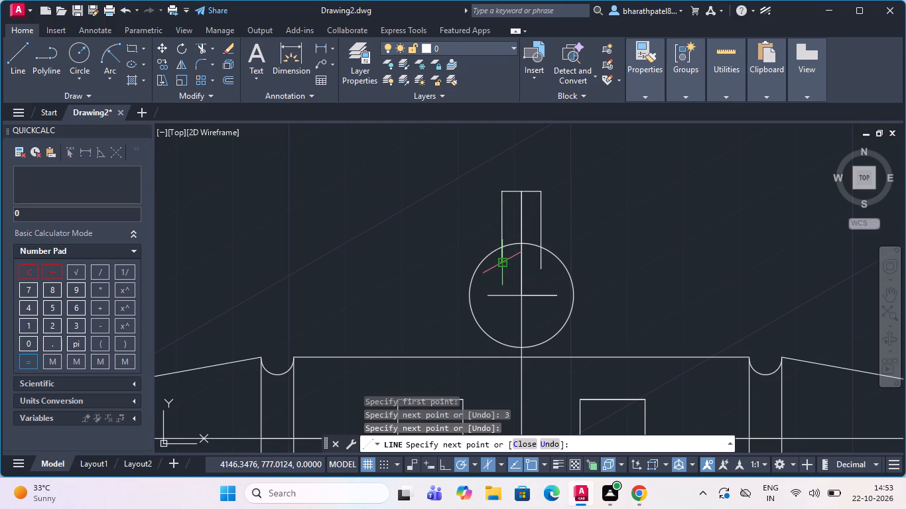
pyautogui.press('Escape')
# Trim the circle's top arc between the two neck lines and the neck line ends inside the circle.
pyautogui.scroll(-1, 517, 288)
pyautogui.scroll(2, 525, 280)
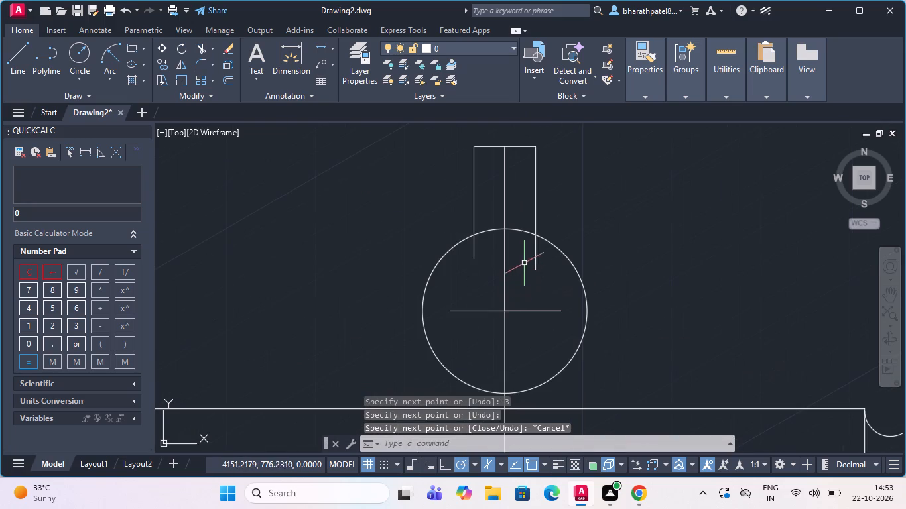
pyautogui.click(204, 49)
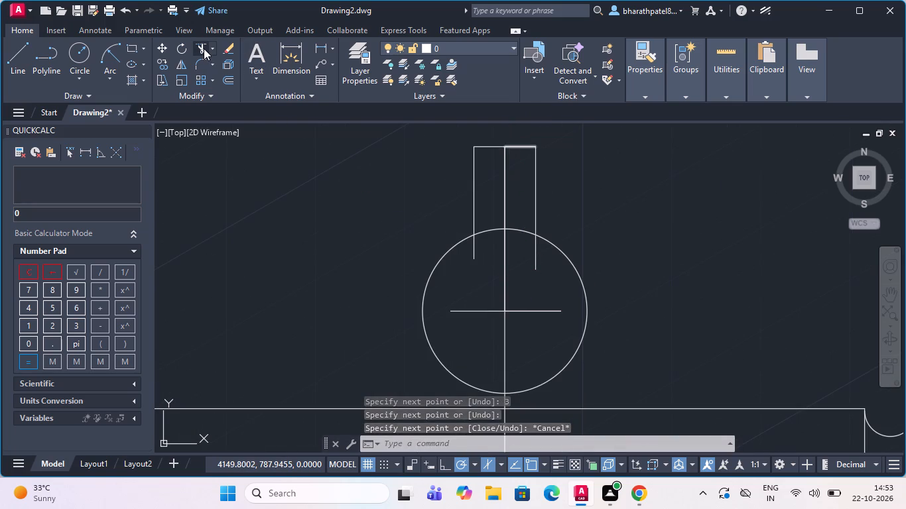
pyautogui.click(499, 230)
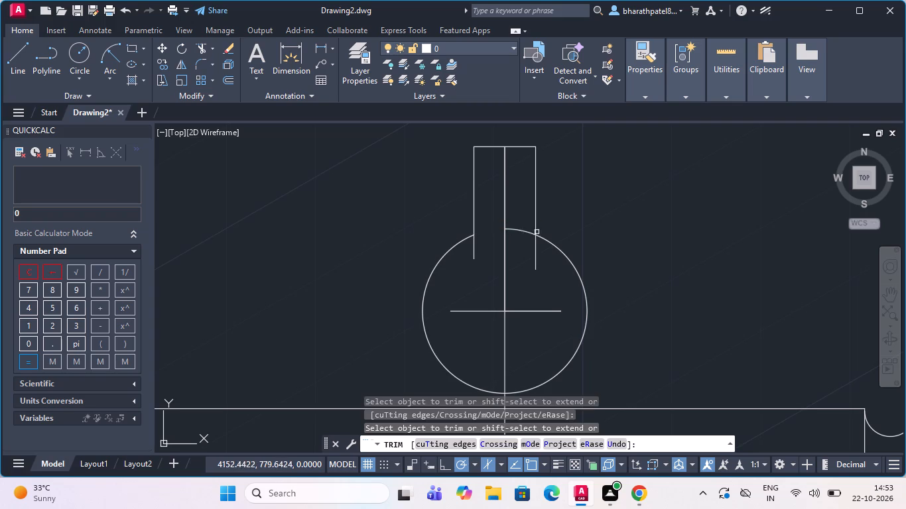
pyautogui.click(523, 229)
pyautogui.click(537, 248)
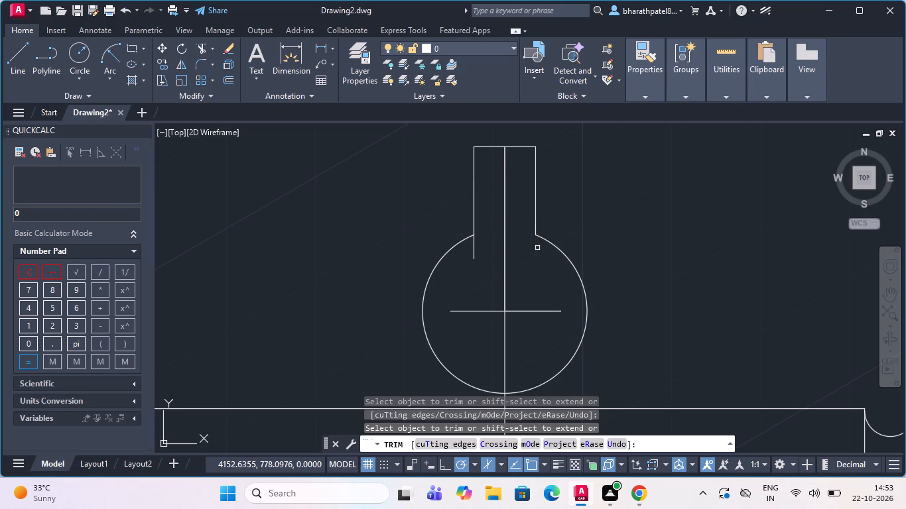
pyautogui.click(475, 249)
pyautogui.scroll(-2, 478, 248)
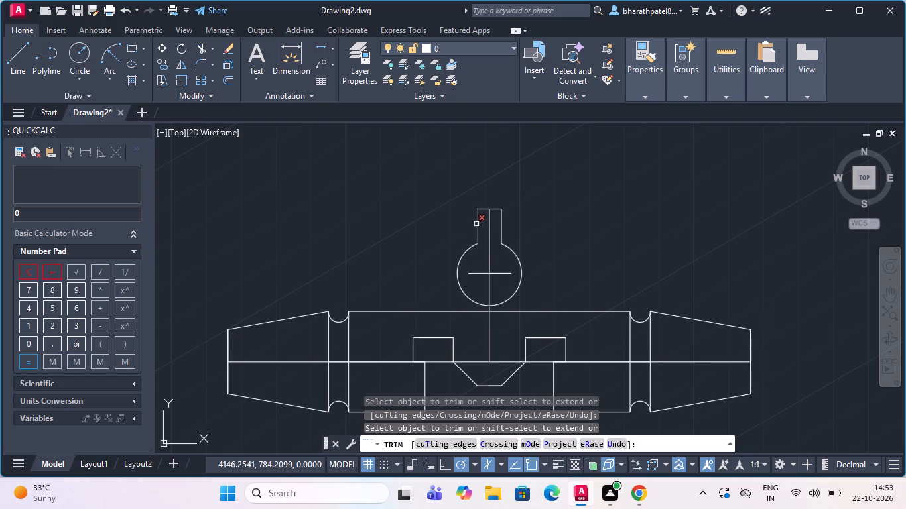
# Draw a horizontal line 25 units right from the vertical line's top end, continuing 50 units back to the left.
pyautogui.click(20, 50)
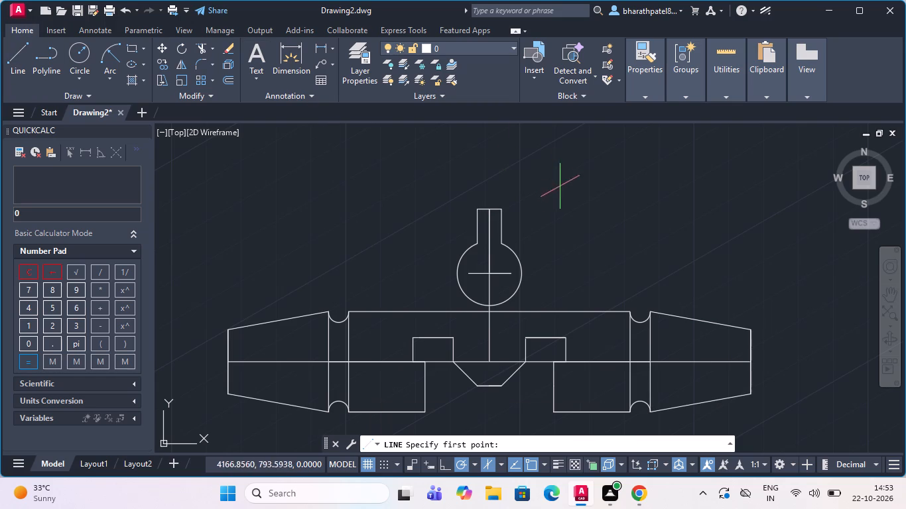
pyautogui.scroll(3, 499, 214)
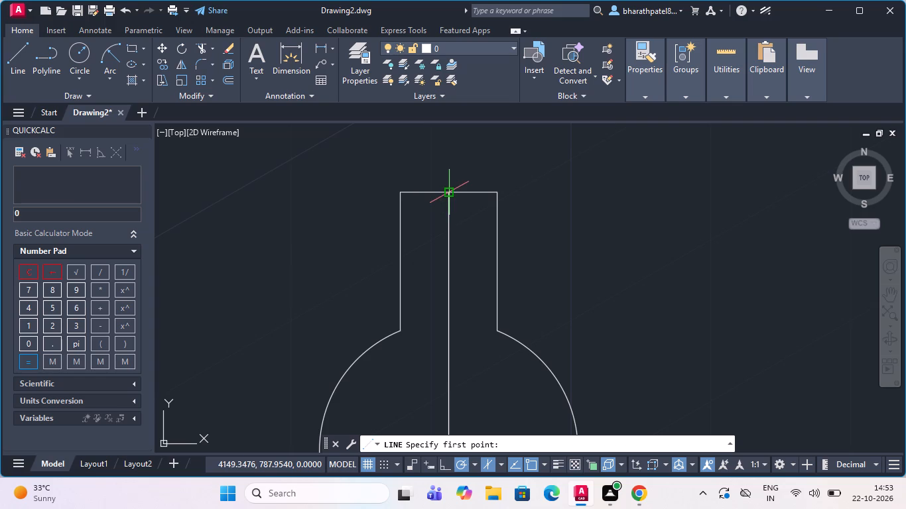
pyautogui.click(448, 196)
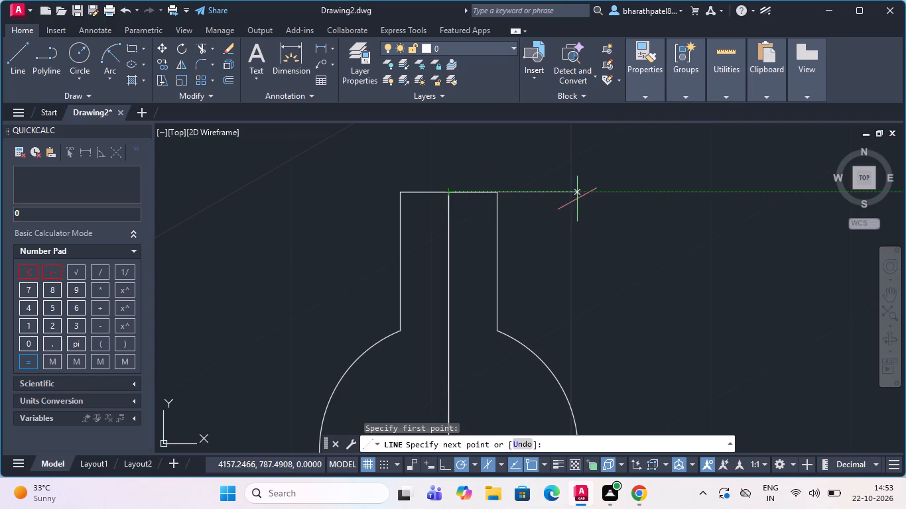
pyautogui.press('2')
pyautogui.press('5')
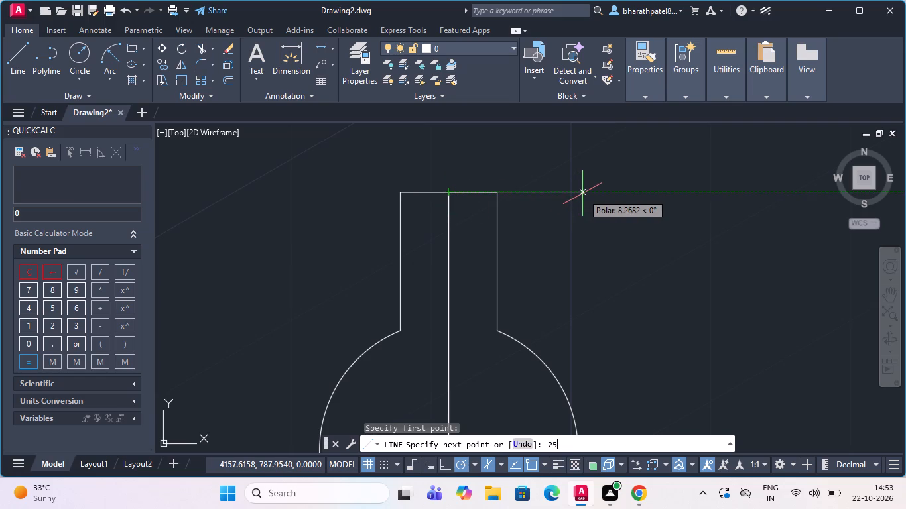
pyautogui.press('Return')
pyautogui.scroll(-1, 221, 192)
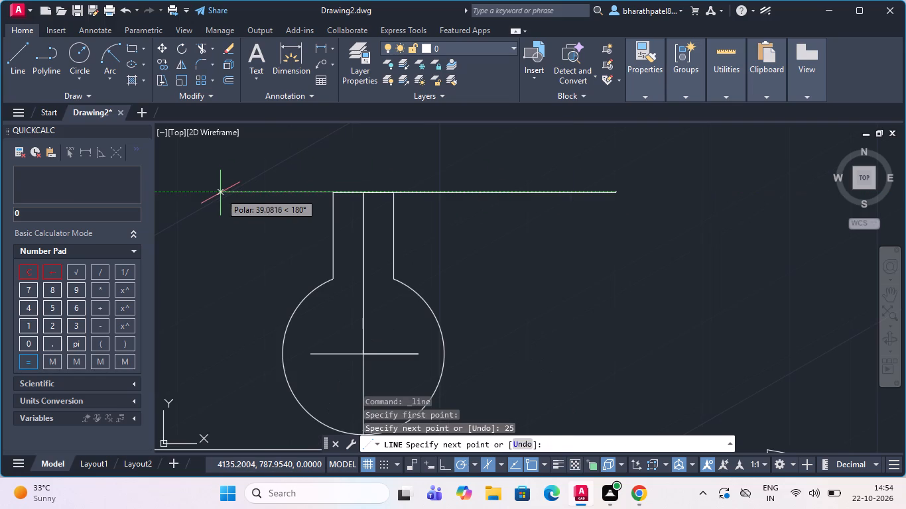
pyautogui.press('5')
pyautogui.press('0')
pyautogui.press('Return')
pyautogui.scroll(-2, 220, 193)
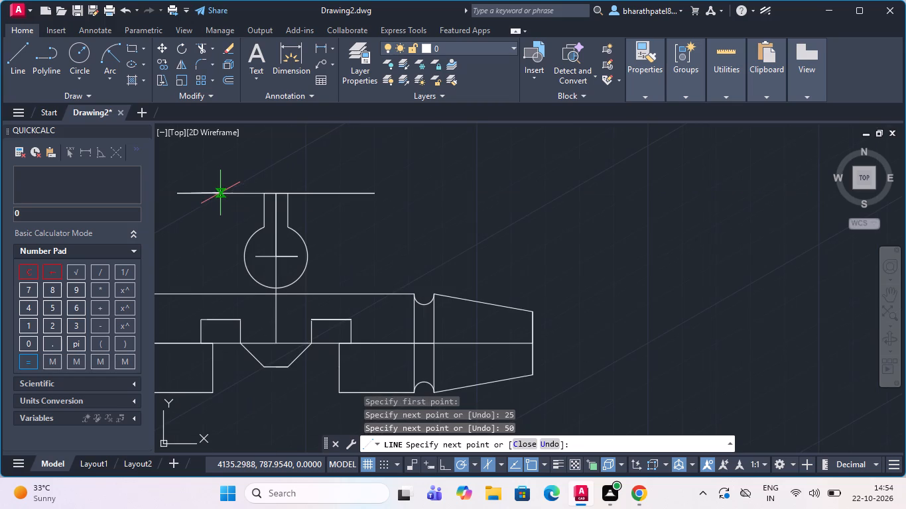
pyautogui.press('Escape')
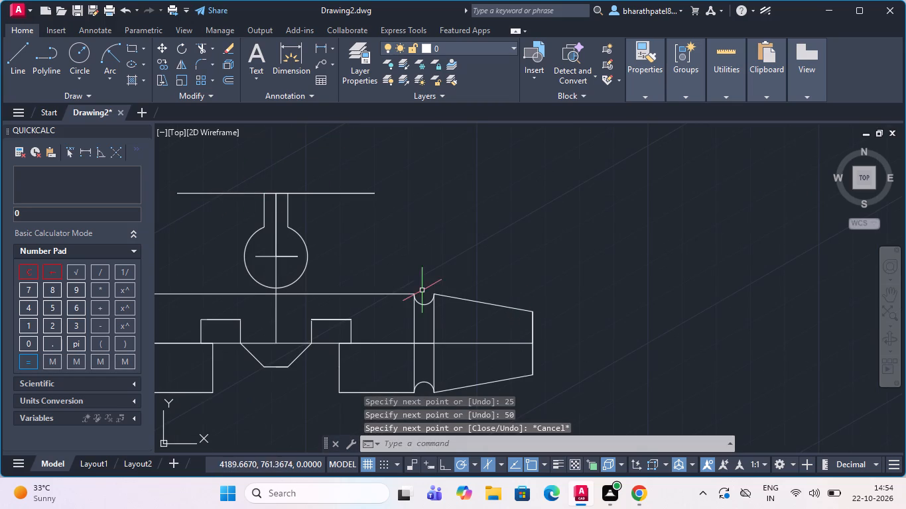
# Trim away the part of the top horizontal line that spans the opening between the two neck lines.
pyautogui.scroll(-2, 346, 233)
pyautogui.scroll(3, 302, 221)
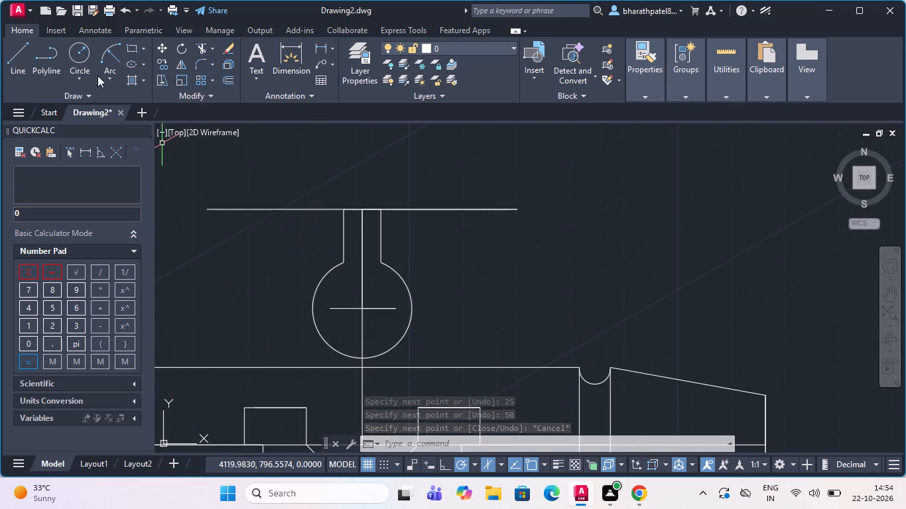
pyautogui.click(201, 45)
pyautogui.scroll(2, 361, 247)
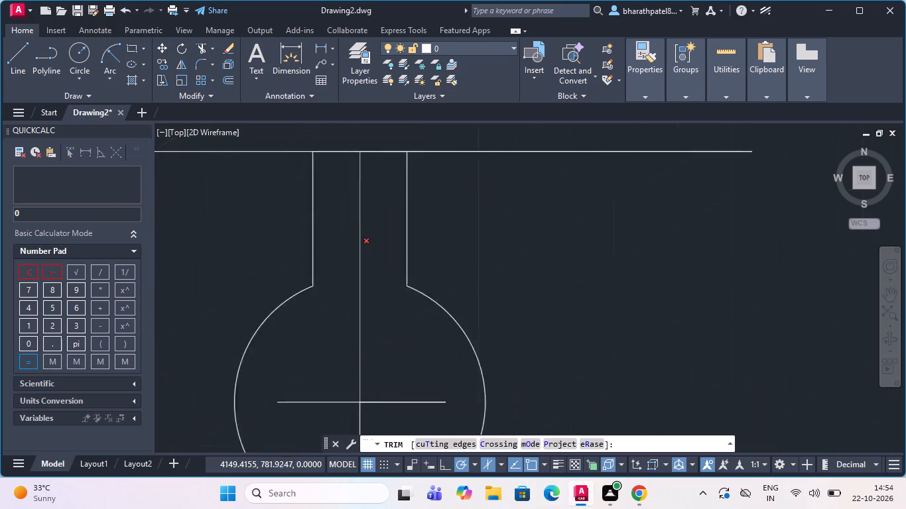
pyautogui.scroll(1, 361, 246)
pyautogui.scroll(-3, 333, 194)
pyautogui.scroll(2, 324, 142)
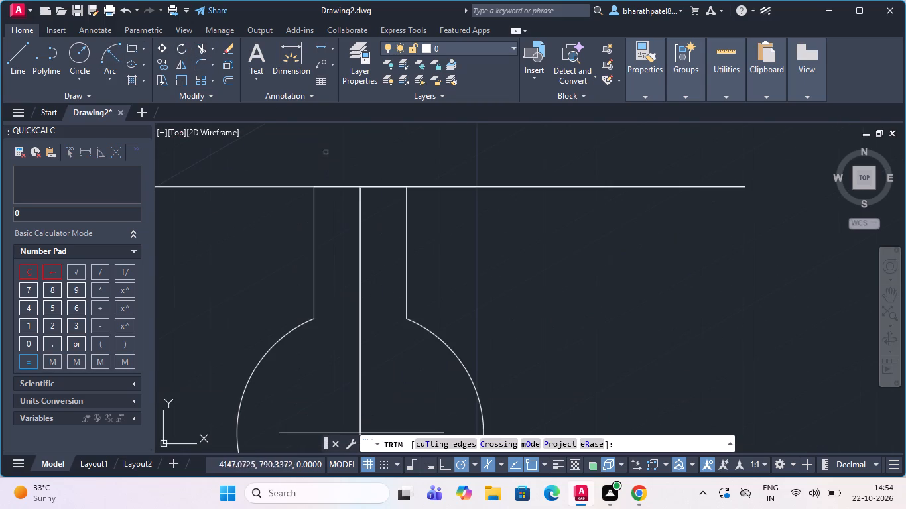
pyautogui.click(330, 157)
pyautogui.click(336, 205)
pyautogui.click(387, 170)
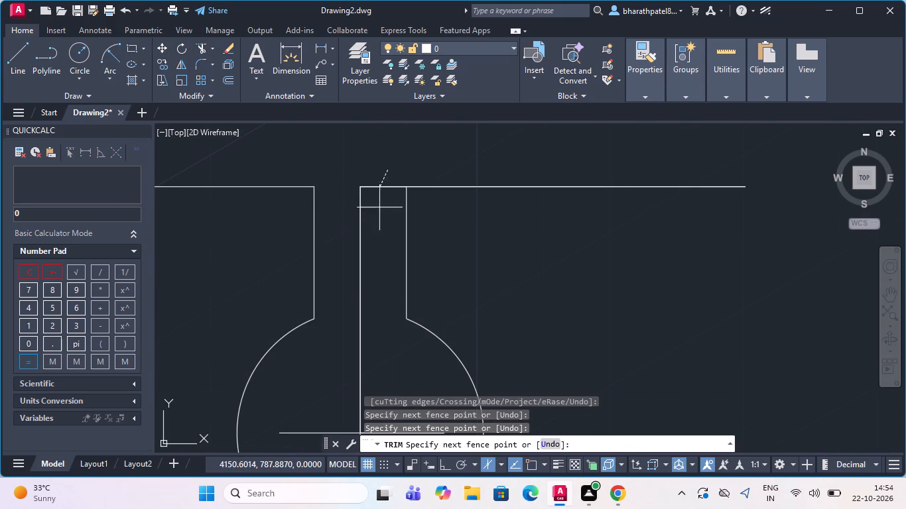
pyautogui.click(381, 208)
pyautogui.scroll(-2, 384, 206)
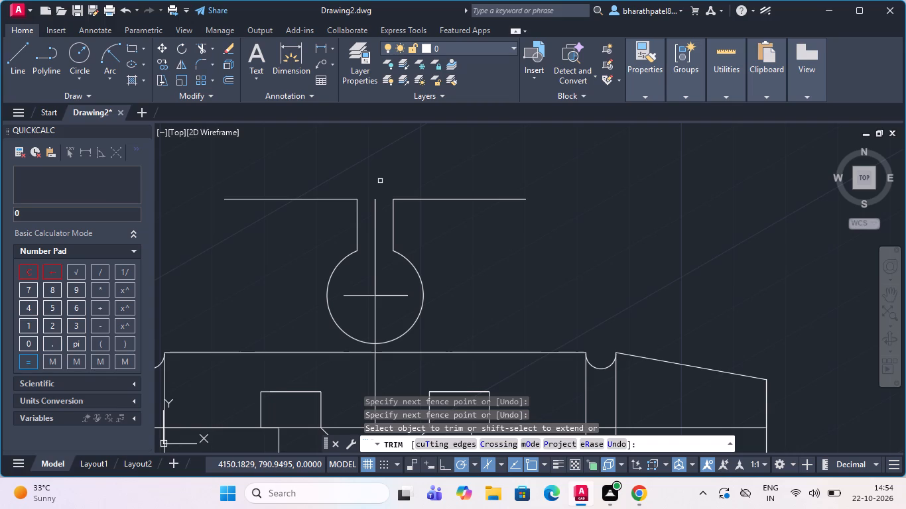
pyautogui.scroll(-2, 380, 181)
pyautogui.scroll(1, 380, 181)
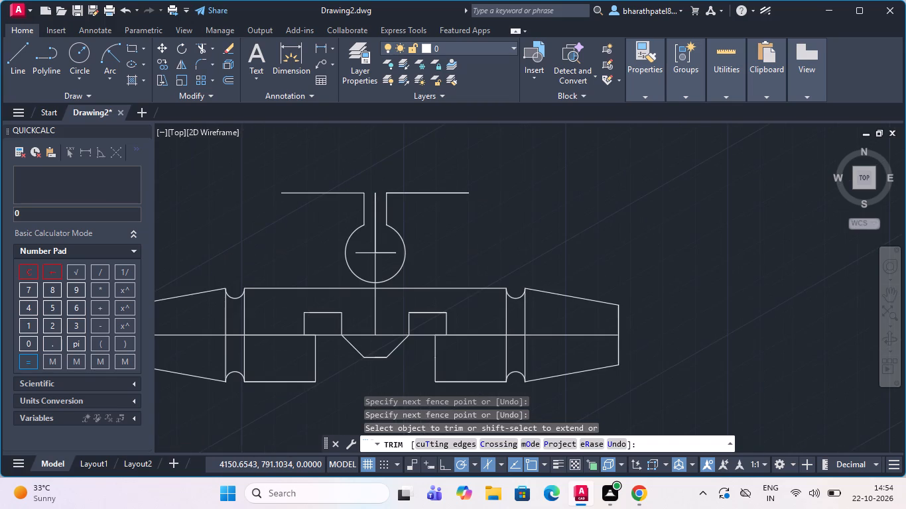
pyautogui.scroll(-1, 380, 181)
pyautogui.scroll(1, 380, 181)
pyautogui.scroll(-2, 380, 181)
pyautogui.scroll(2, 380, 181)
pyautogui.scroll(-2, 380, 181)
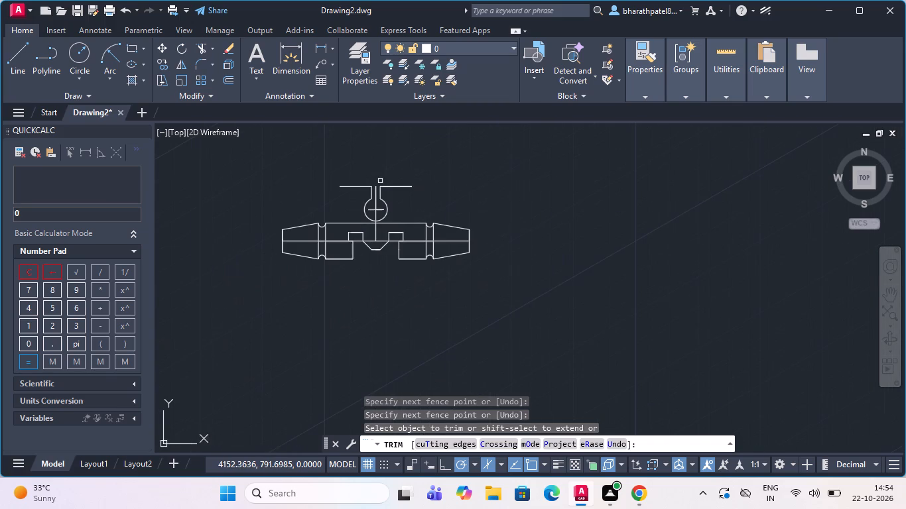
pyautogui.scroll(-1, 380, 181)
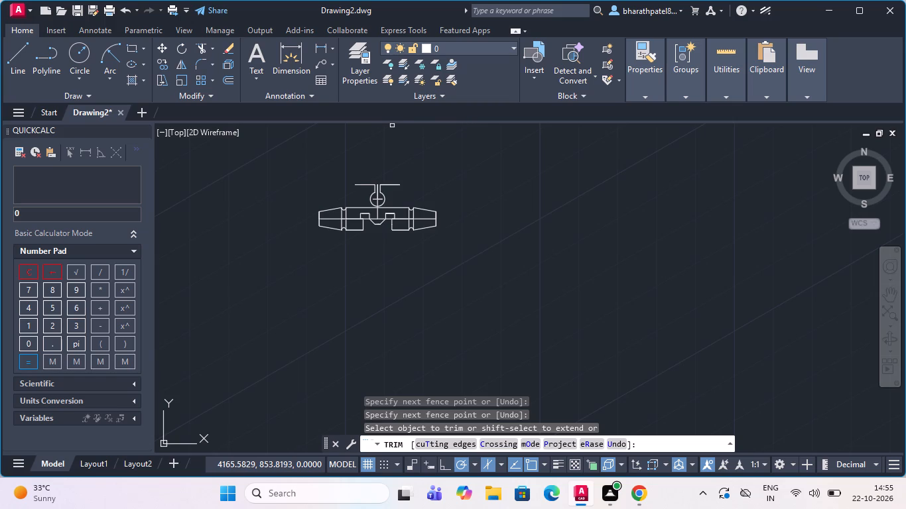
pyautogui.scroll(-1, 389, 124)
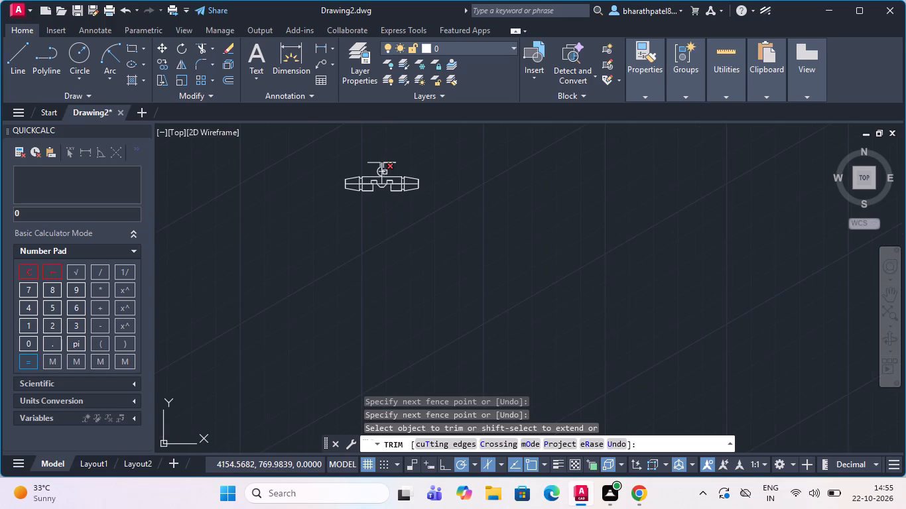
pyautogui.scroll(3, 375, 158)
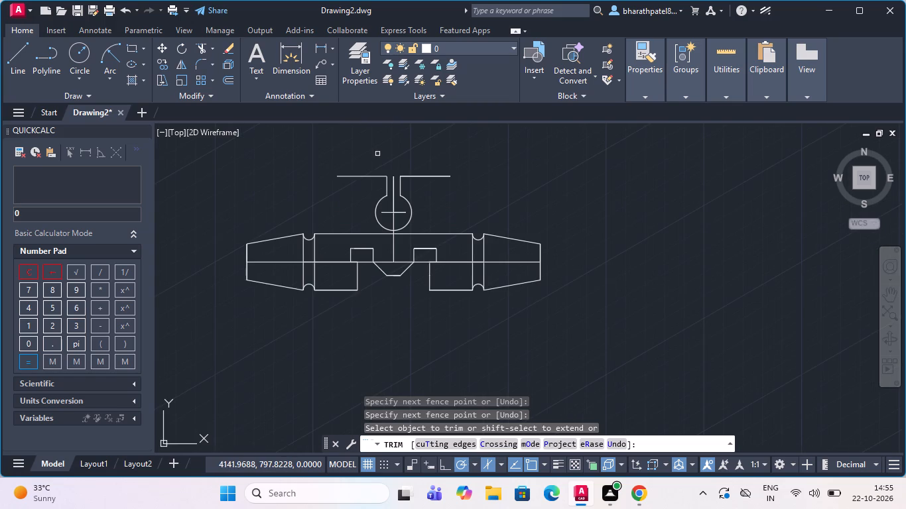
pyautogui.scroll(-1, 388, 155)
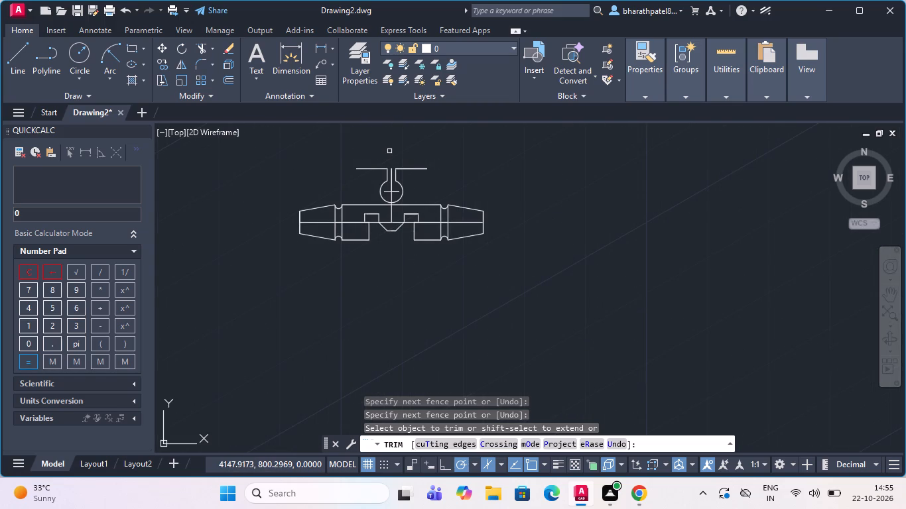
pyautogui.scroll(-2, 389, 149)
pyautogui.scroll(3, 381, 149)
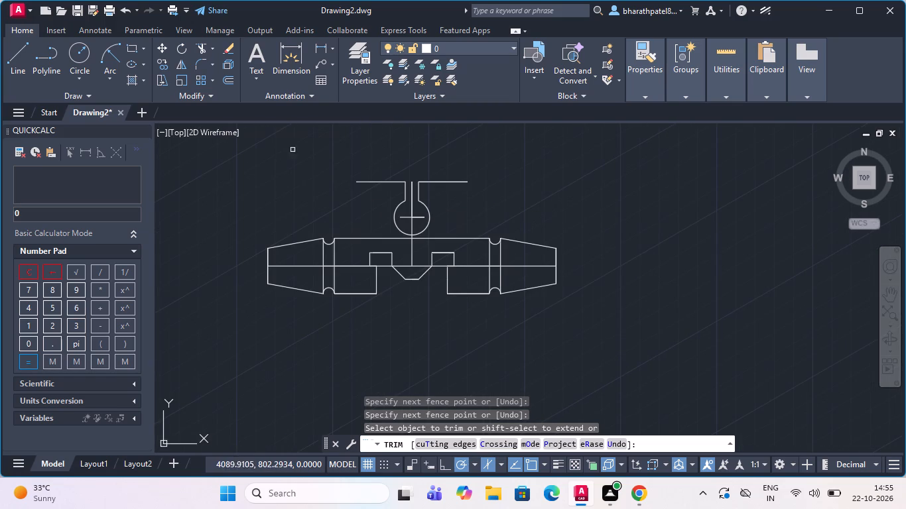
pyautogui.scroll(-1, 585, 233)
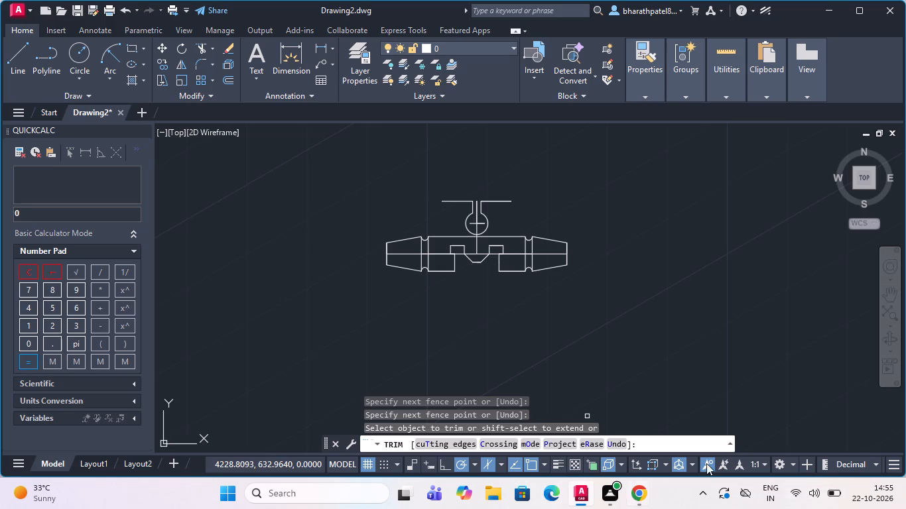
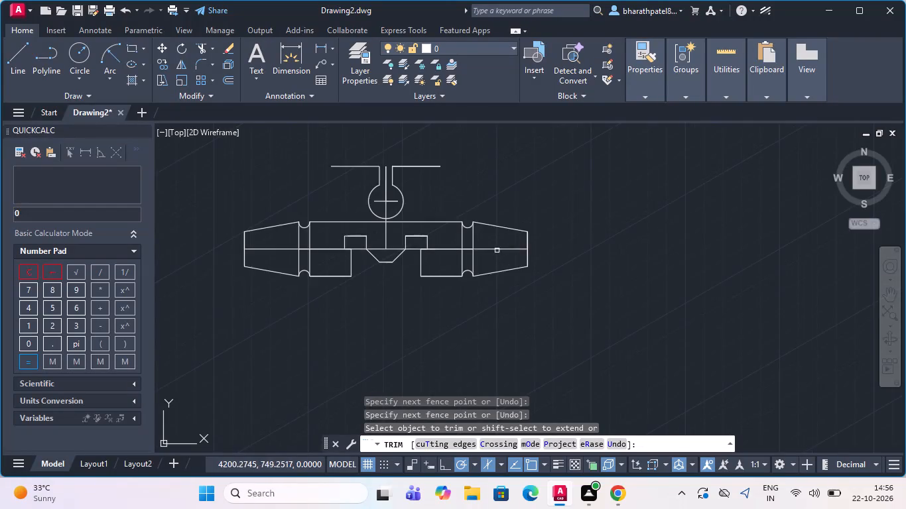
# Draw a vertical line about 30 units down from the top line's right end, crossing the body's upper edge.
pyautogui.scroll(-2, 407, 234)
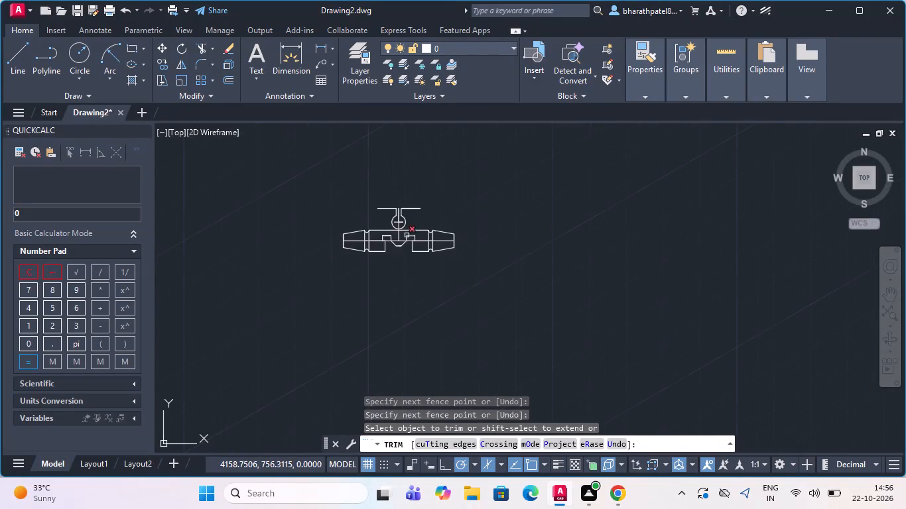
pyautogui.scroll(2, 331, 215)
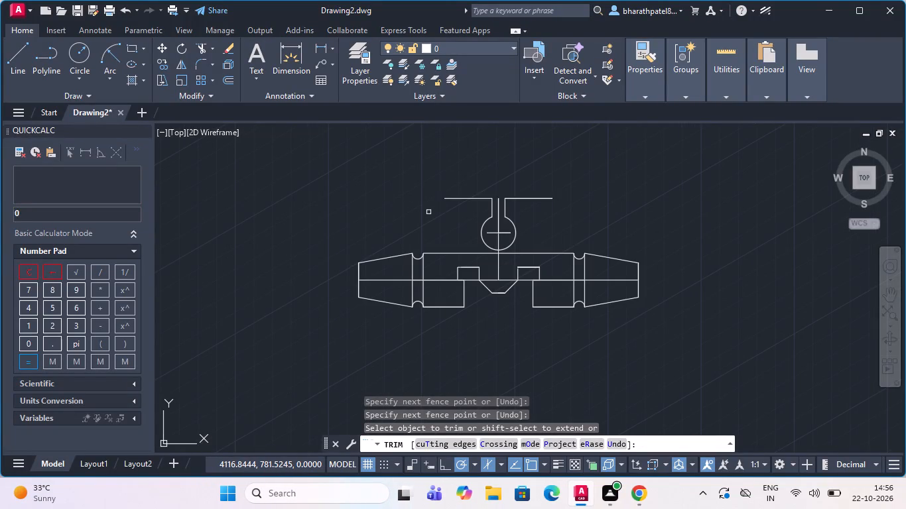
pyautogui.moveTo(9, 56); pyautogui.dragTo(40, 38)
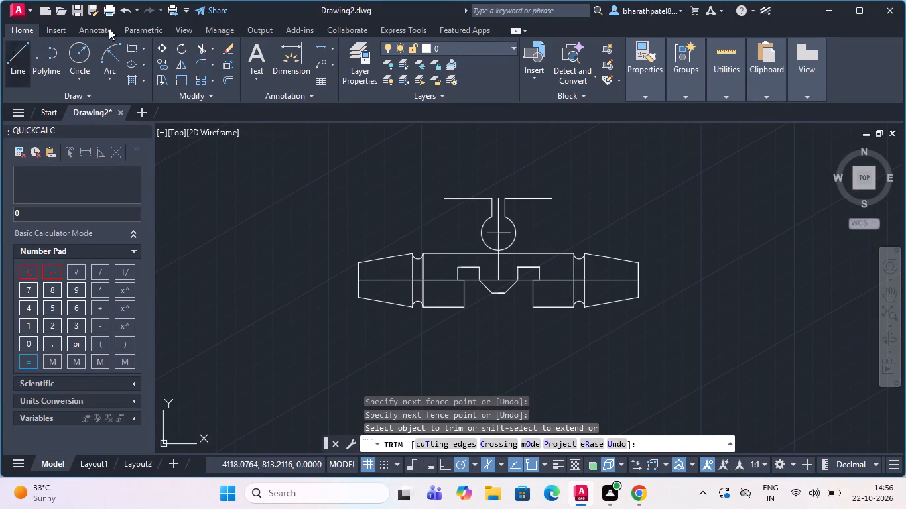
pyautogui.click(13, 56)
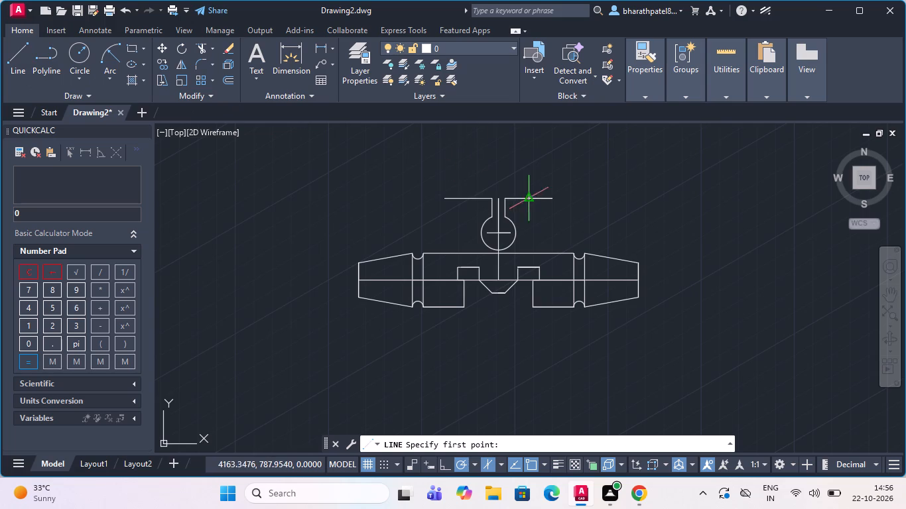
pyautogui.scroll(3, 558, 207)
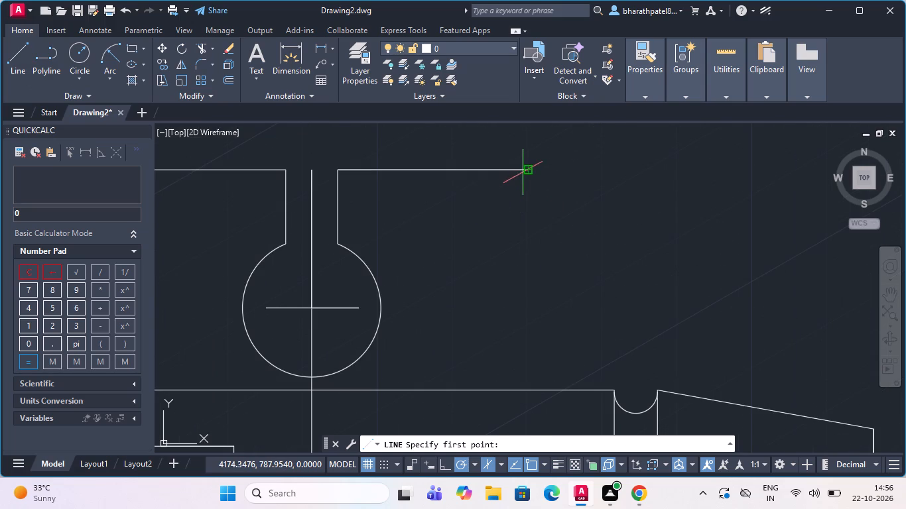
pyautogui.click(523, 172)
pyautogui.scroll(-3, 523, 172)
pyautogui.scroll(3, 516, 241)
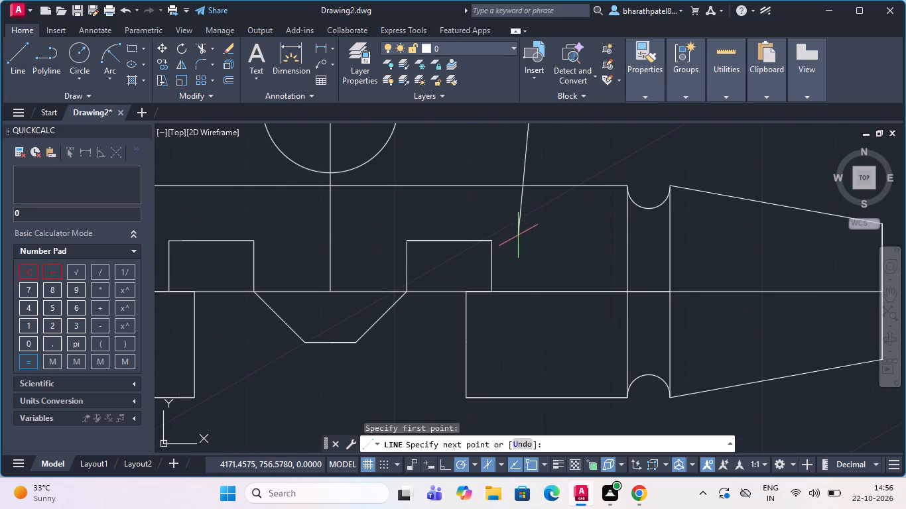
pyautogui.click(538, 222)
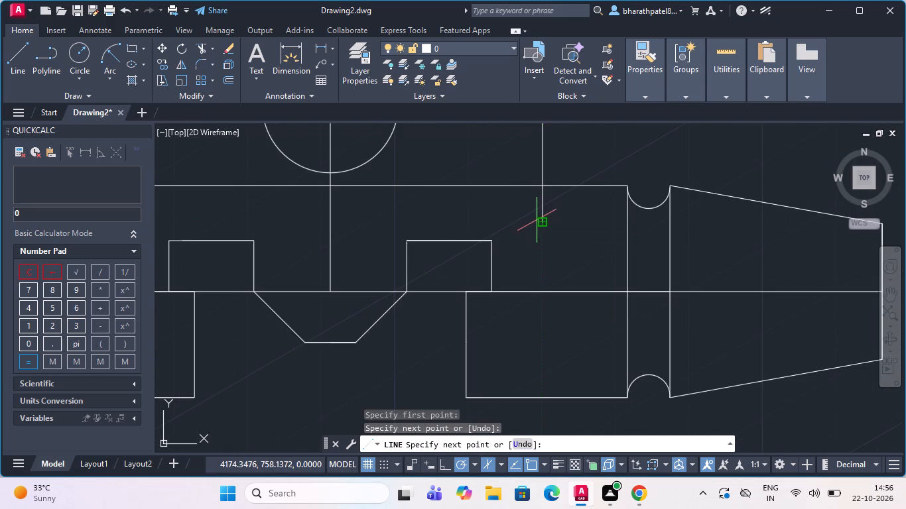
pyautogui.press('Escape')
# Draw a vertical line about 30 units down from the top line's left end, crossing the body's upper edge.
pyautogui.scroll(-4, 503, 231)
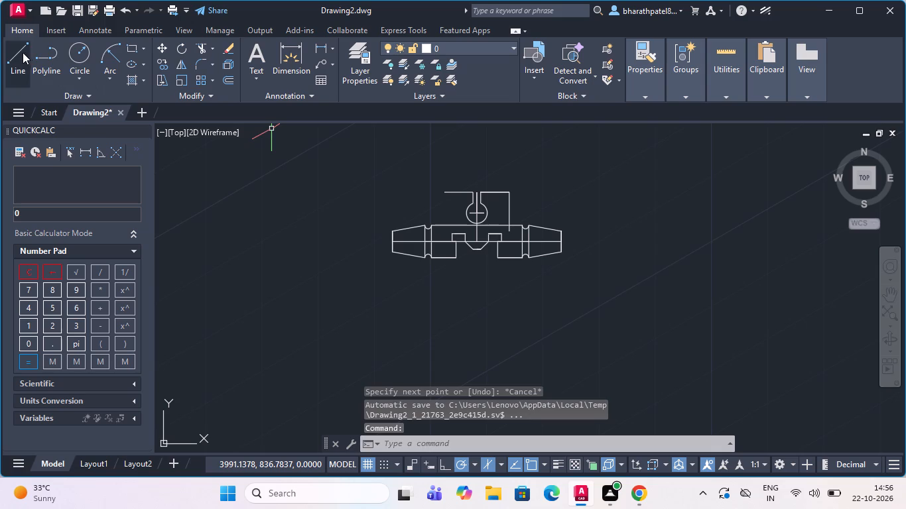
pyautogui.click(21, 51)
pyautogui.scroll(4, 439, 192)
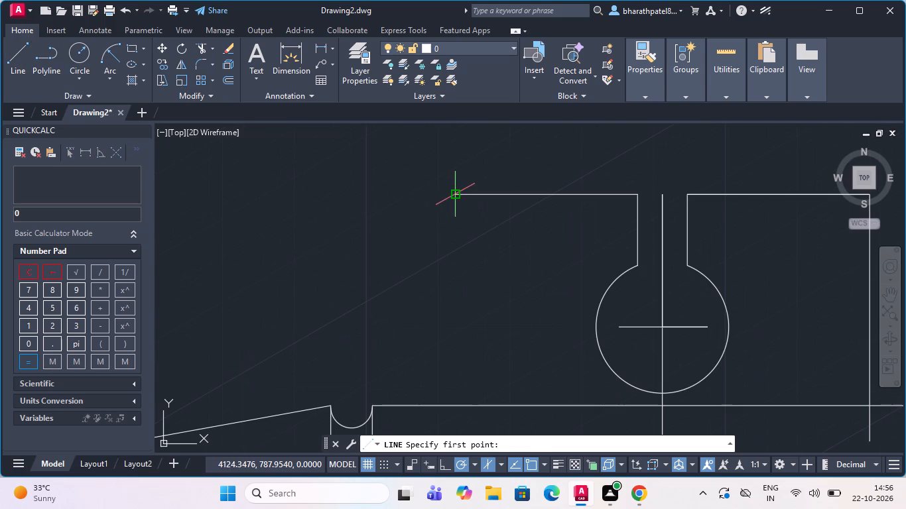
pyautogui.click(454, 191)
pyautogui.scroll(-3, 454, 191)
pyautogui.scroll(1, 454, 259)
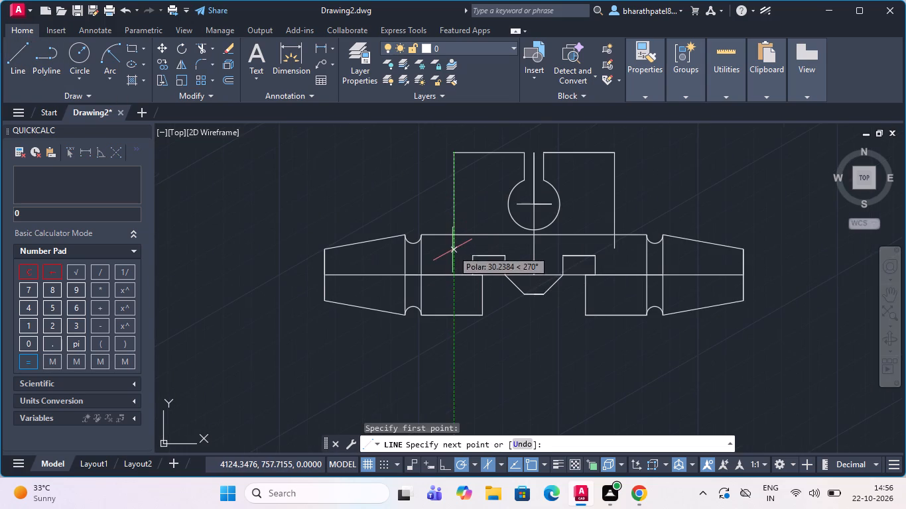
pyautogui.click(452, 250)
pyautogui.press('Escape')
# Fillet the corner between the right vertical line and the body's upper edge with radius 3.
pyautogui.scroll(-1, 477, 251)
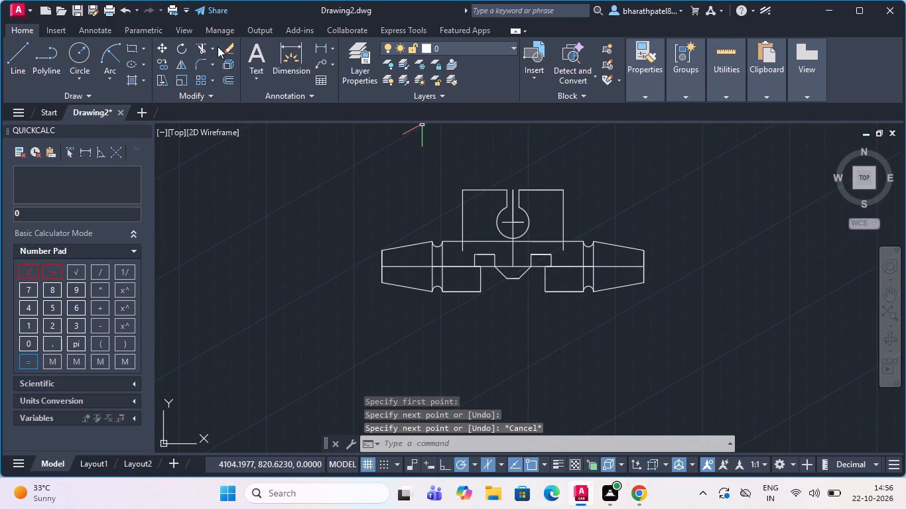
pyautogui.click(199, 61)
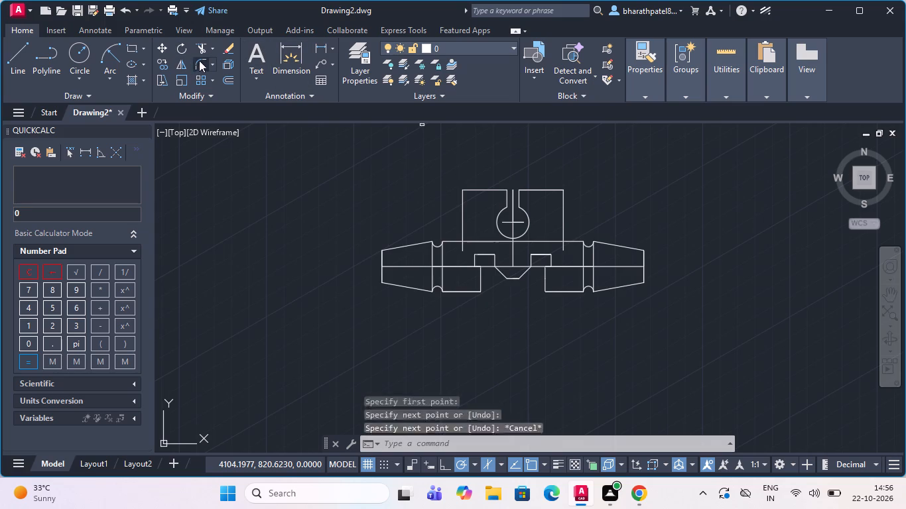
pyautogui.click(610, 447)
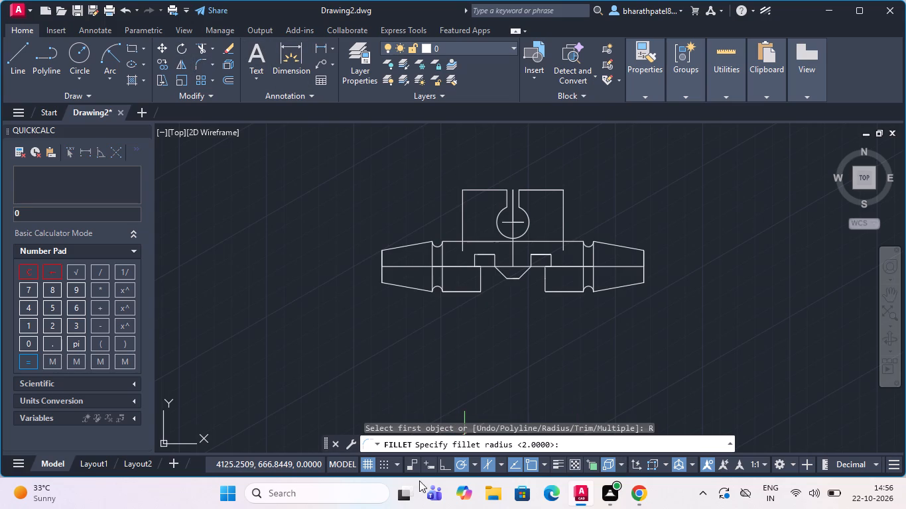
pyautogui.press('3')
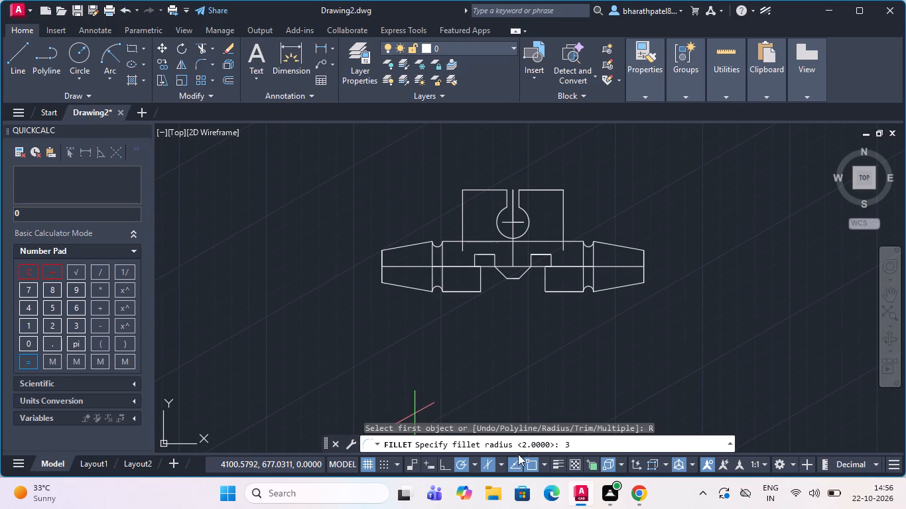
pyautogui.press('Return')
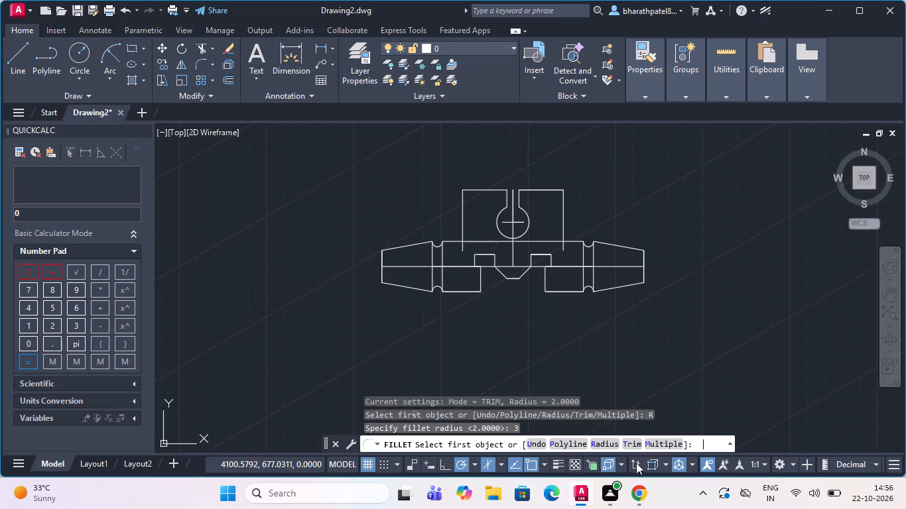
pyautogui.scroll(3, 569, 234)
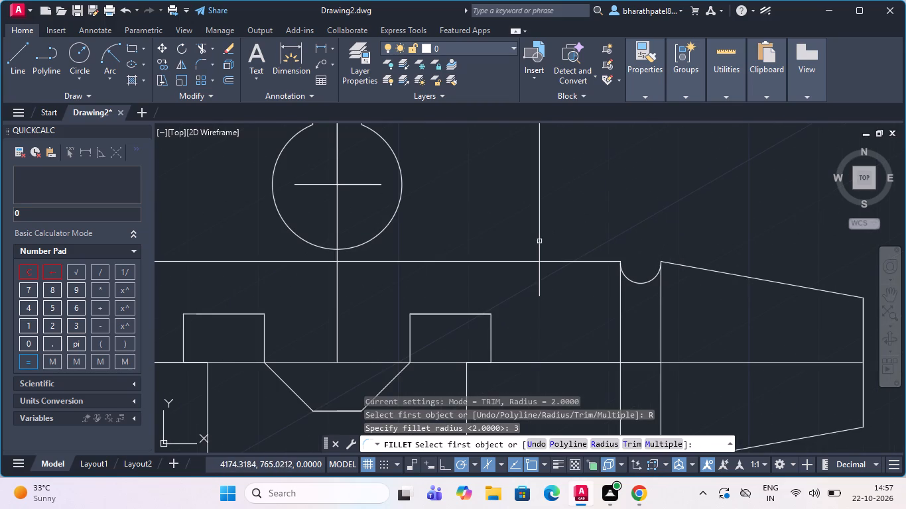
pyautogui.click(541, 242)
pyautogui.click(565, 262)
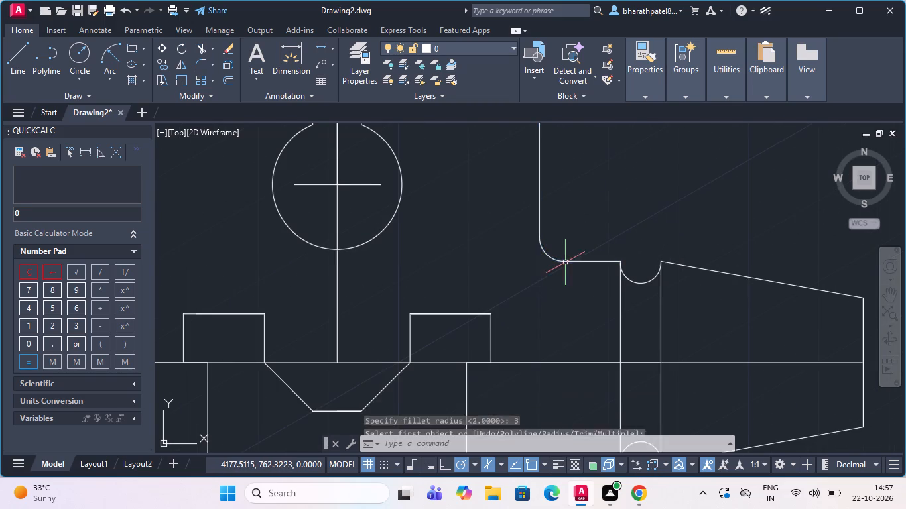
# Draw a horizontal line about 25 units right from the top inner corner of the left groove, crossing the left vertical line.
pyautogui.scroll(-2, 563, 253)
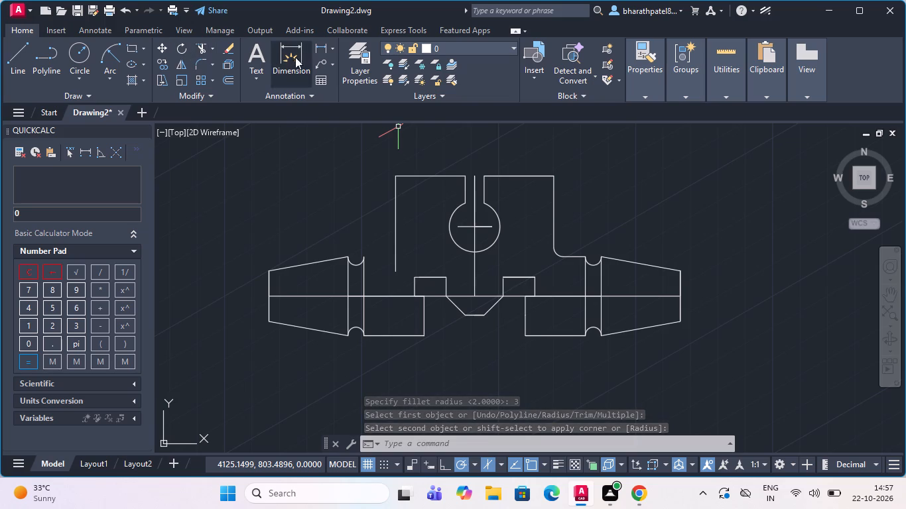
pyautogui.click(202, 61)
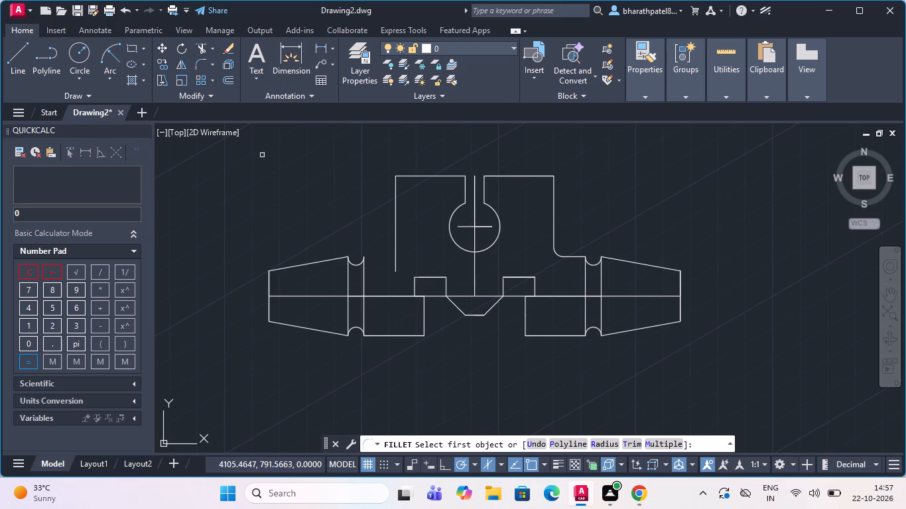
pyautogui.click(10, 55)
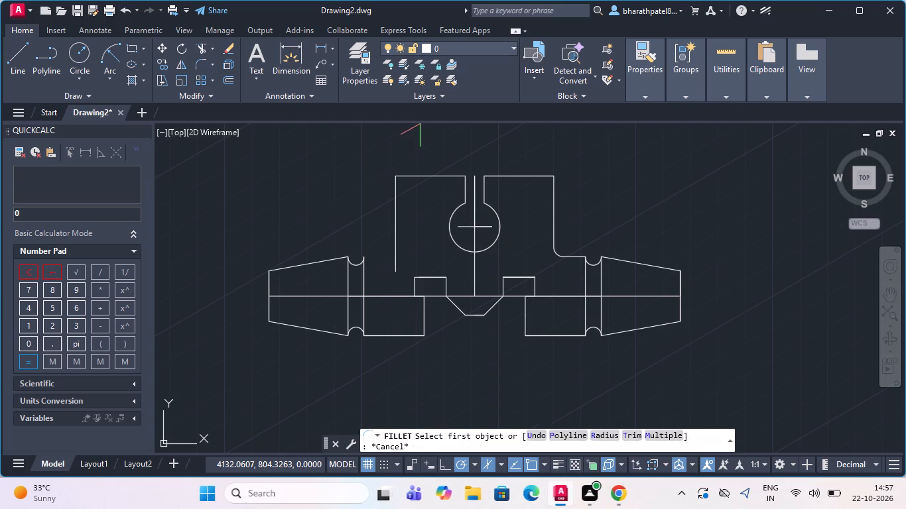
pyautogui.click(360, 258)
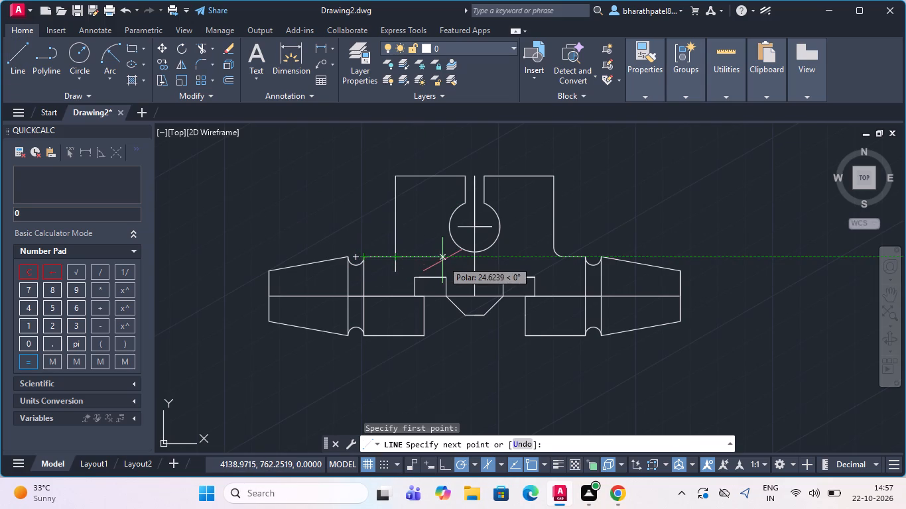
pyautogui.click(443, 260)
pyautogui.press('Escape')
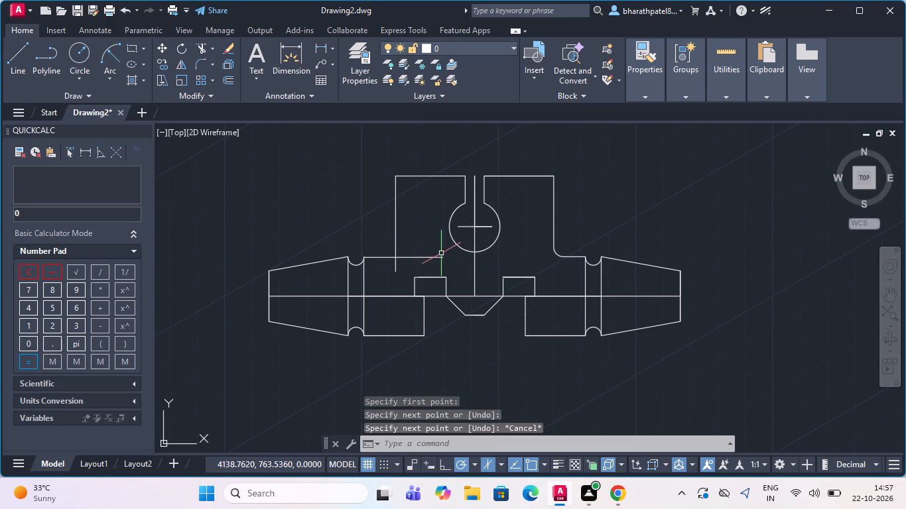
# Fillet the corner between the left horizontal line and the left vertical line with radius 3.
pyautogui.click(202, 60)
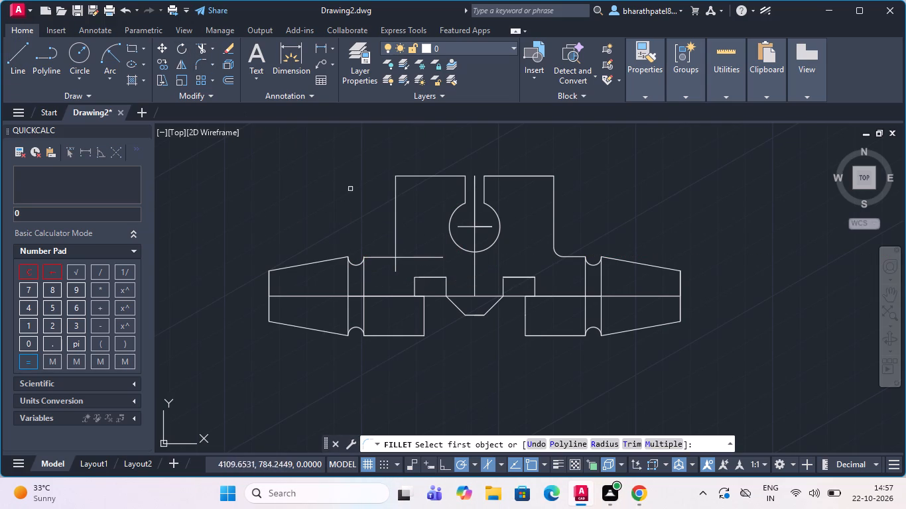
pyautogui.click(385, 257)
pyautogui.click(395, 250)
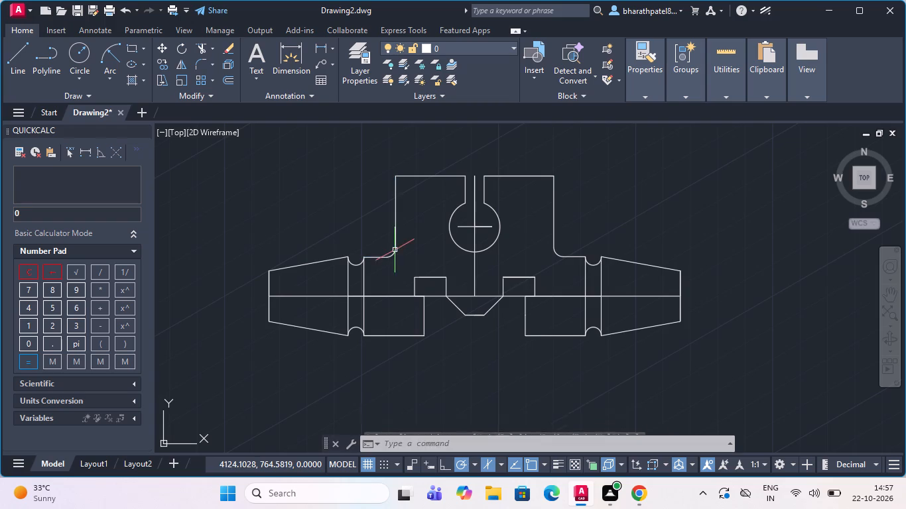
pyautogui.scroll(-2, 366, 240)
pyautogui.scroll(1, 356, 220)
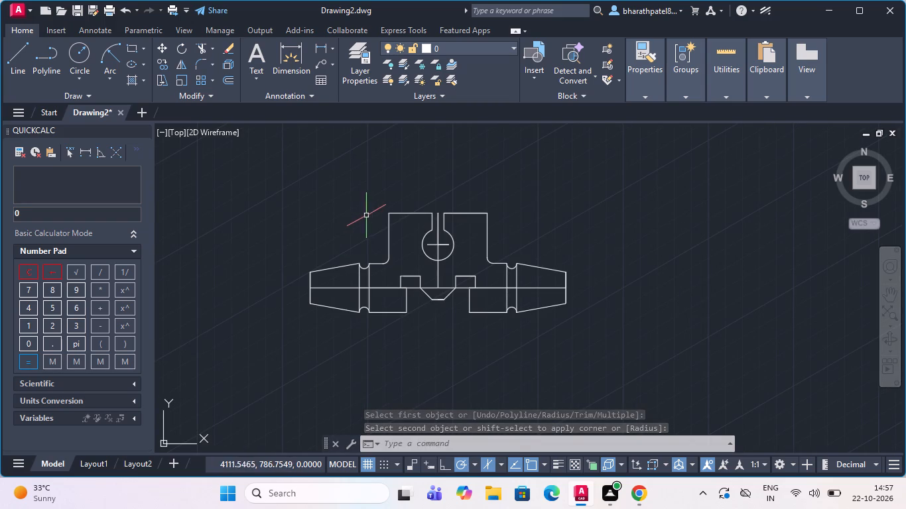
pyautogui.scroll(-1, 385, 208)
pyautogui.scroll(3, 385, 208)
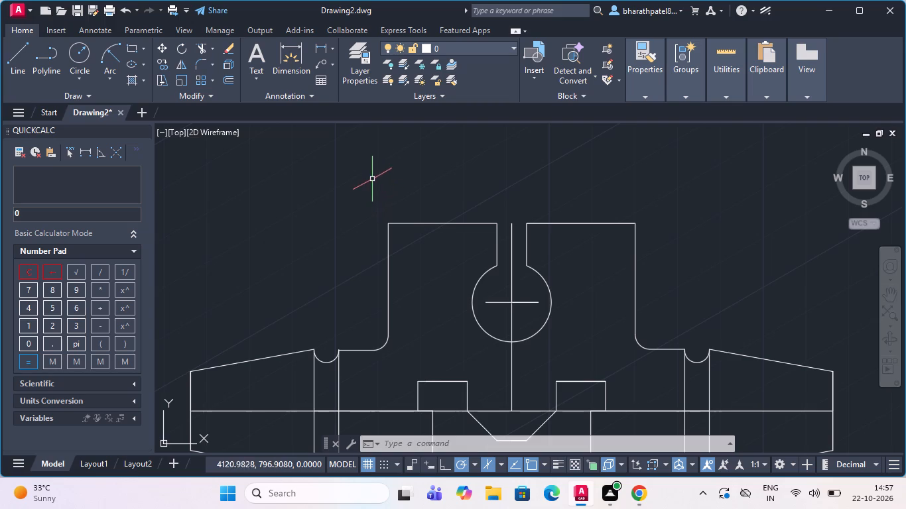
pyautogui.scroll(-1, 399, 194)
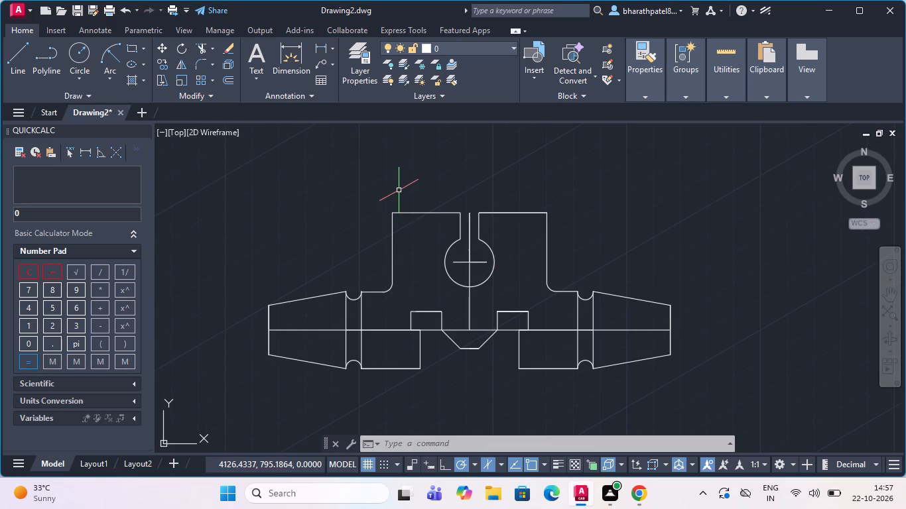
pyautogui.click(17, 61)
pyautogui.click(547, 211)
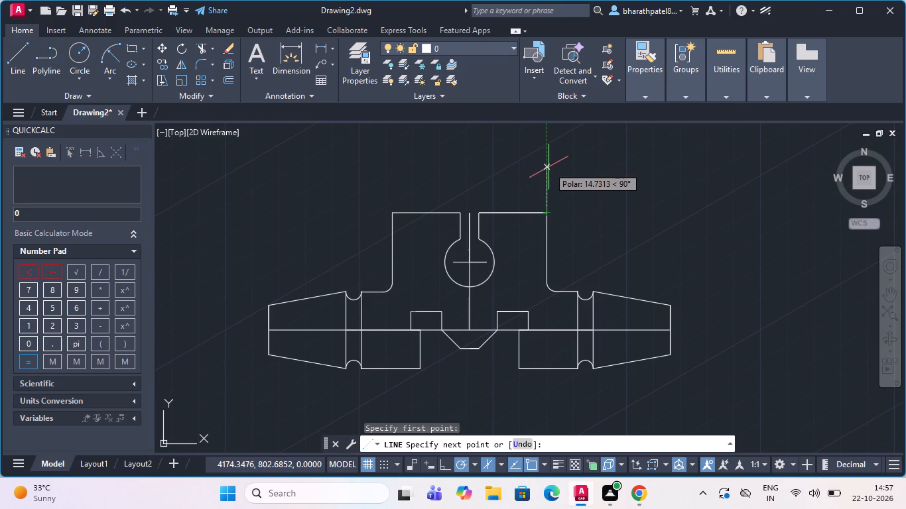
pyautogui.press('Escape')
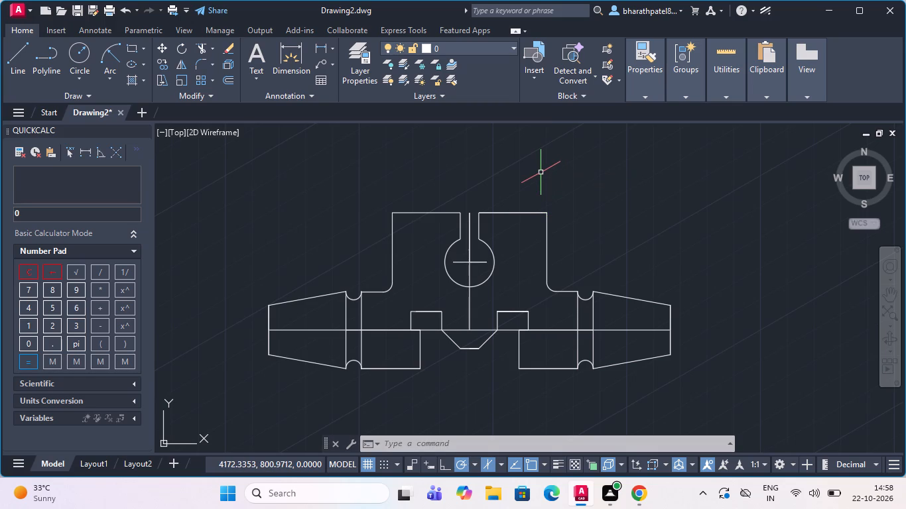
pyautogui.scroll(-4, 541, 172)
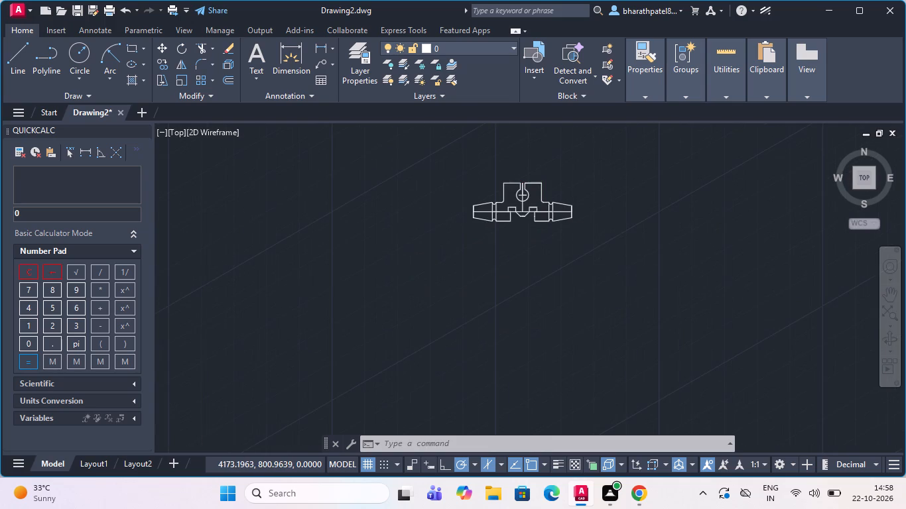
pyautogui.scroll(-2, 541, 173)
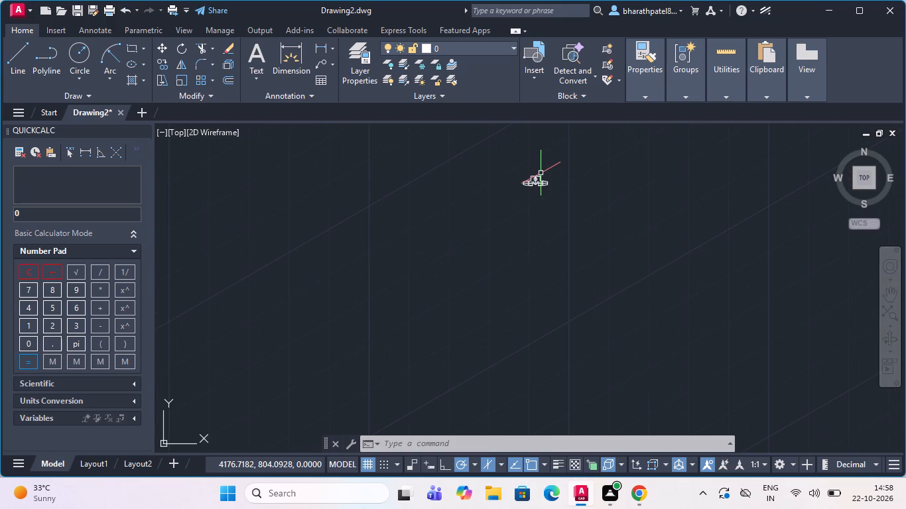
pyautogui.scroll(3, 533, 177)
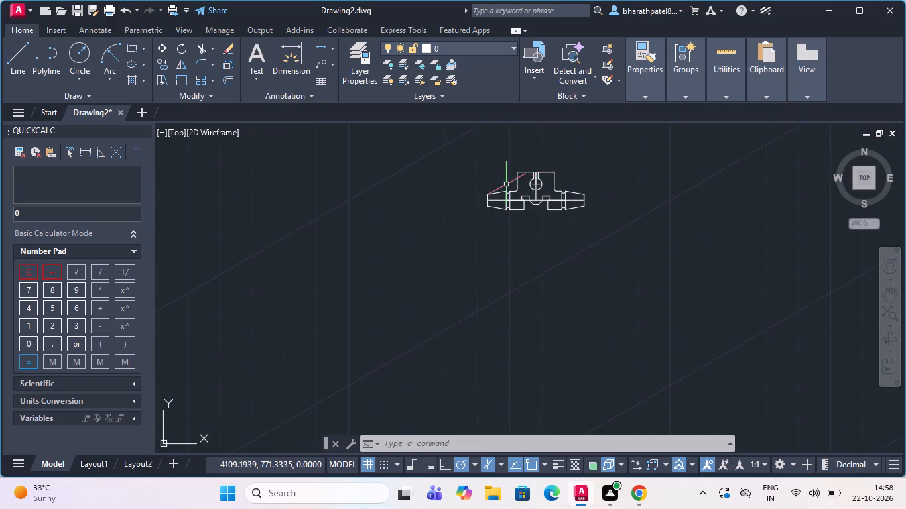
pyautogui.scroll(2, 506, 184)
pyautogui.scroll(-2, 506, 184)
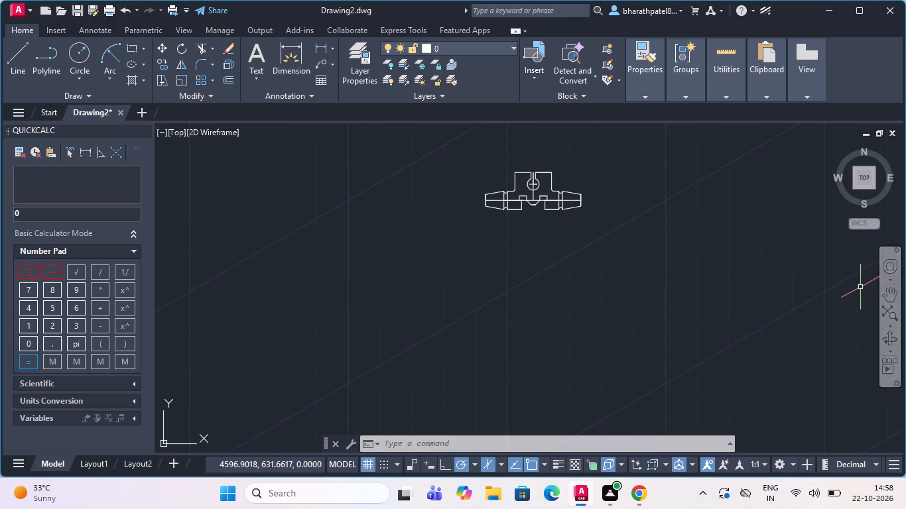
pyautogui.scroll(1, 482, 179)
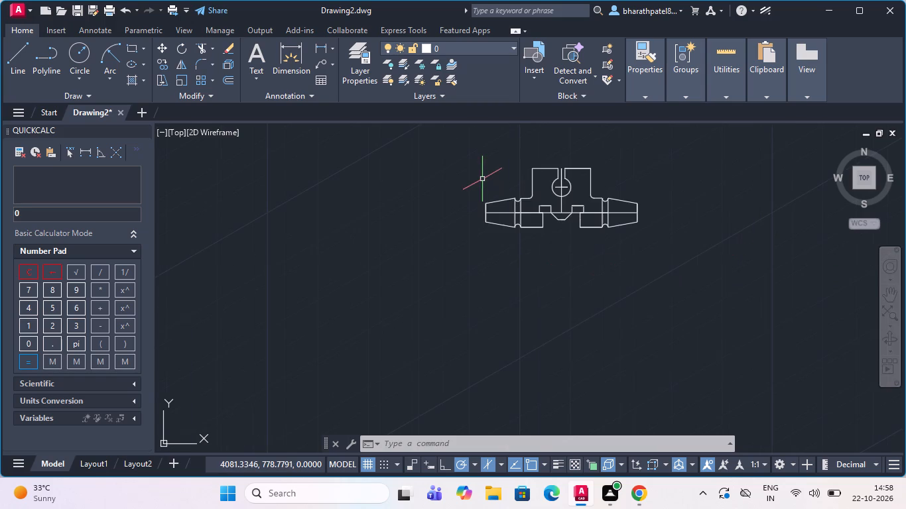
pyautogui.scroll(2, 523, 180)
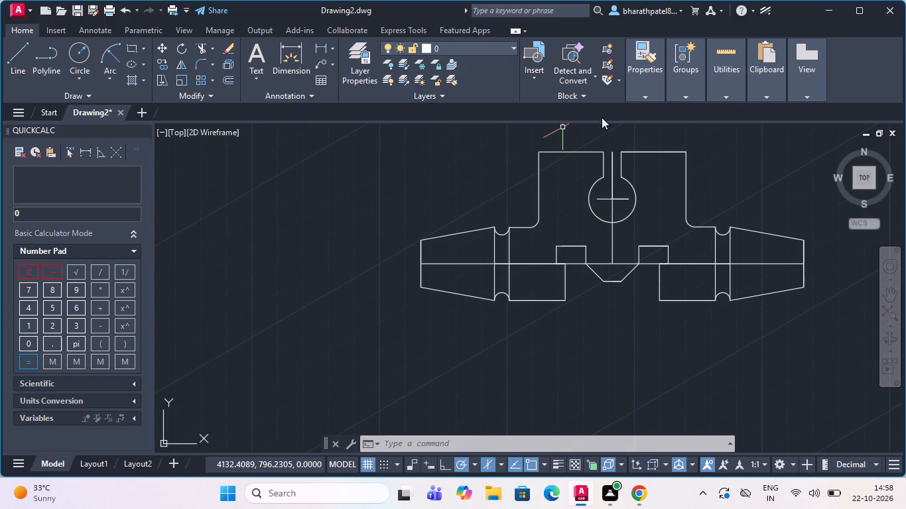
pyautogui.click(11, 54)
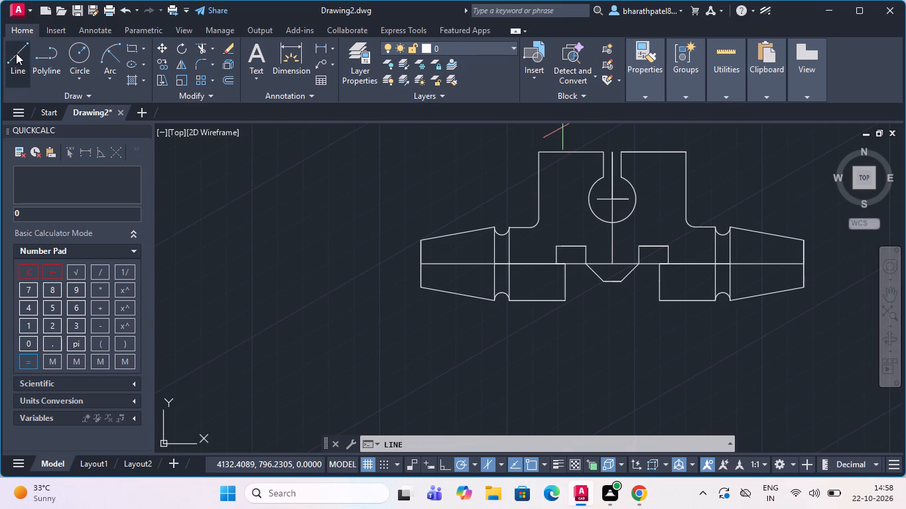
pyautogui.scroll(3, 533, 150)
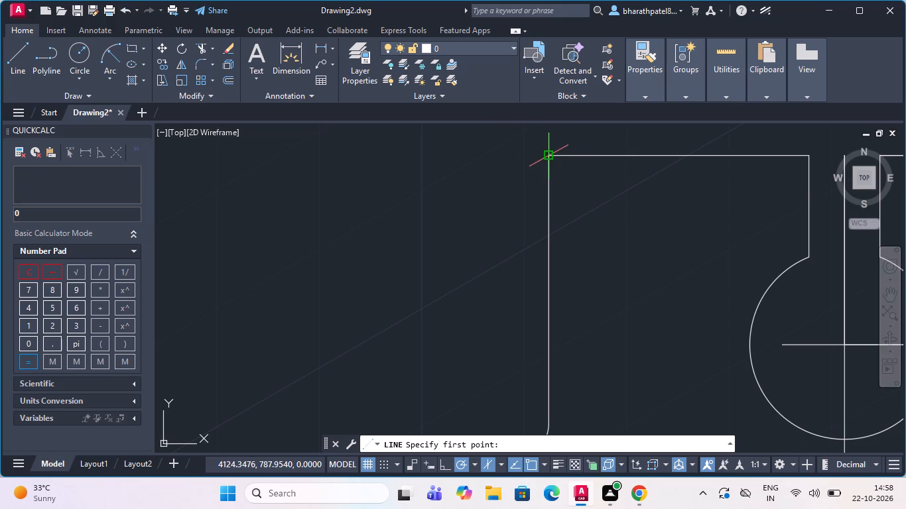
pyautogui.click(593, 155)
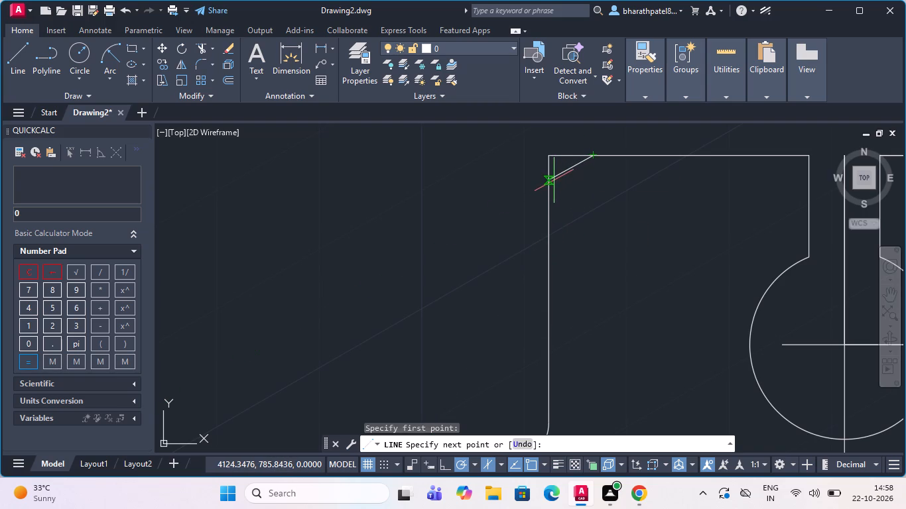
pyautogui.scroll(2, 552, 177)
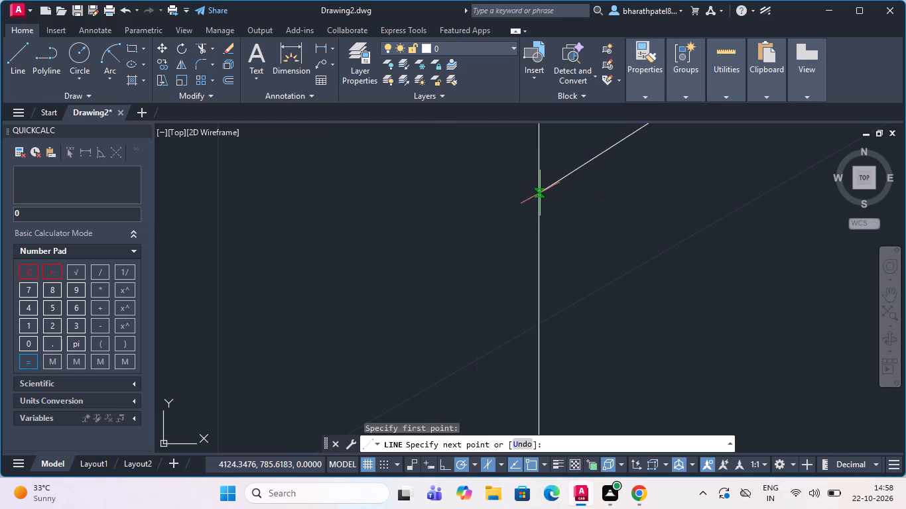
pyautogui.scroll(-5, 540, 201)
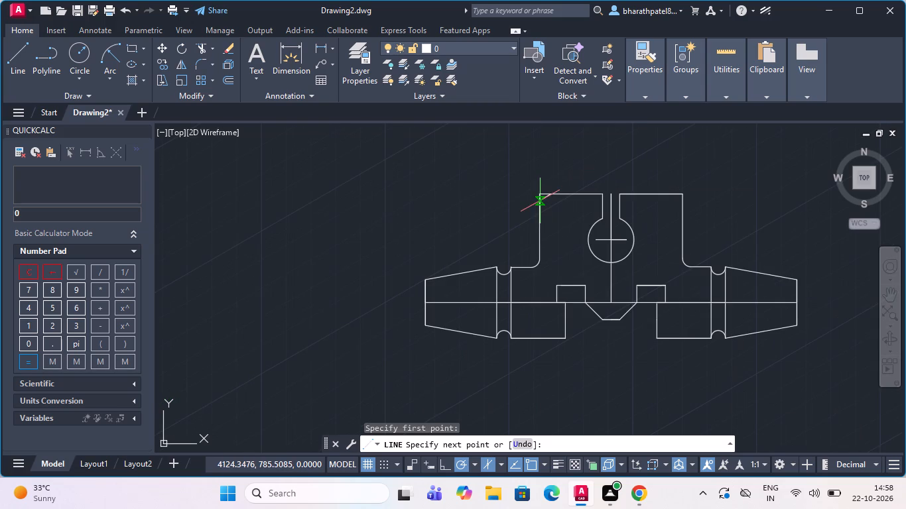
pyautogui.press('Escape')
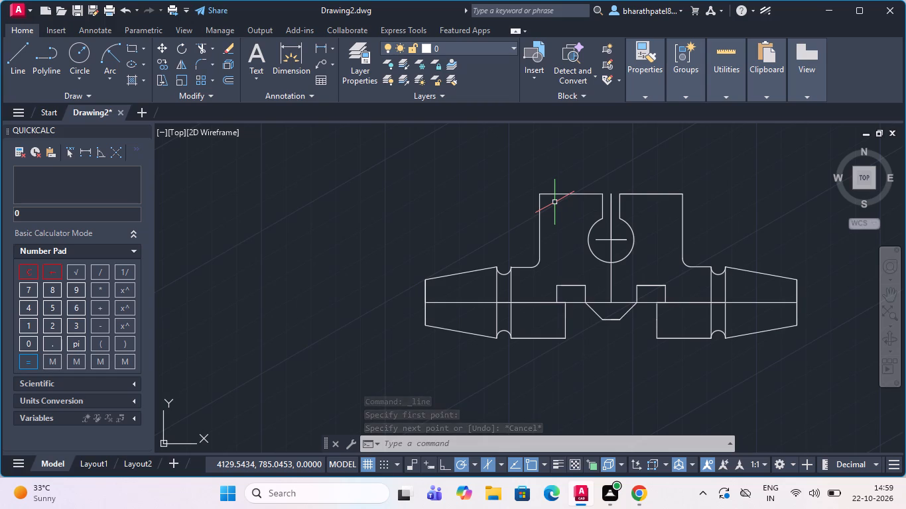
# Draw a horizontal guide line about 84 units long across the upper block, about 3 units below its top edge, passing both side edges.
pyautogui.click(15, 58)
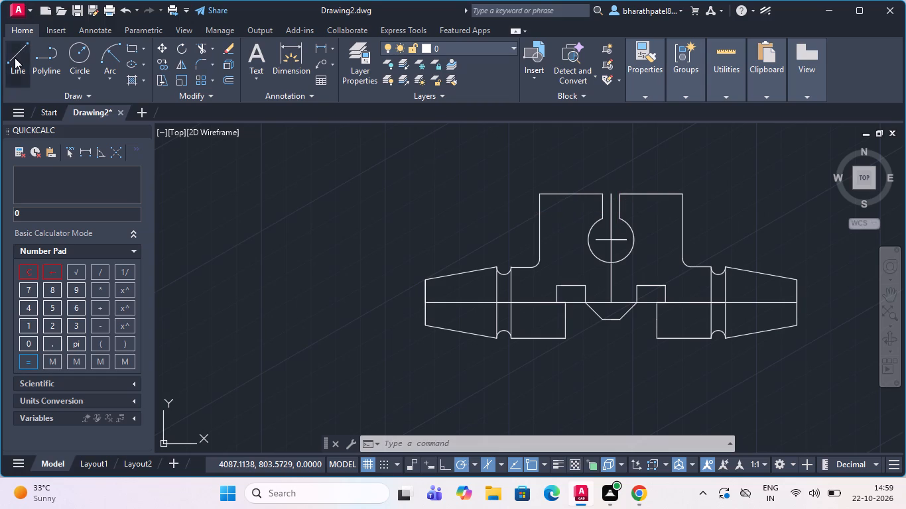
pyautogui.scroll(2, 616, 206)
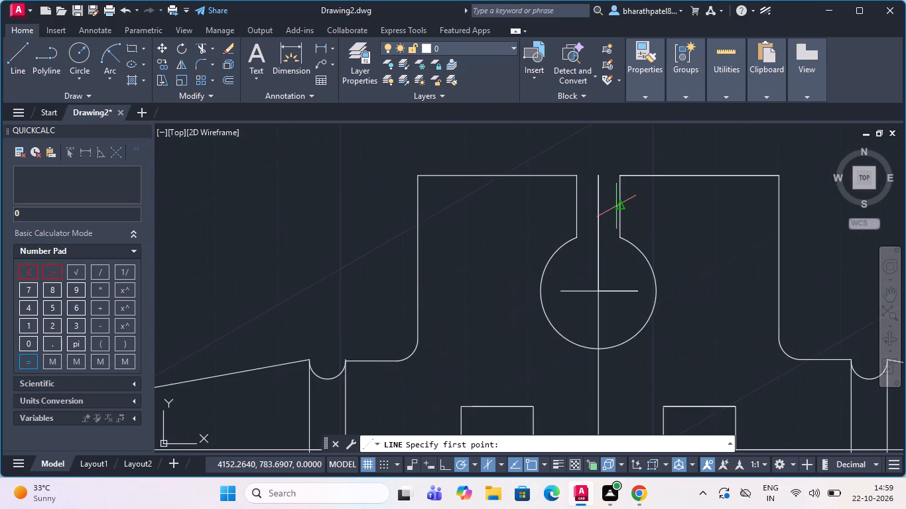
pyautogui.scroll(1, 616, 206)
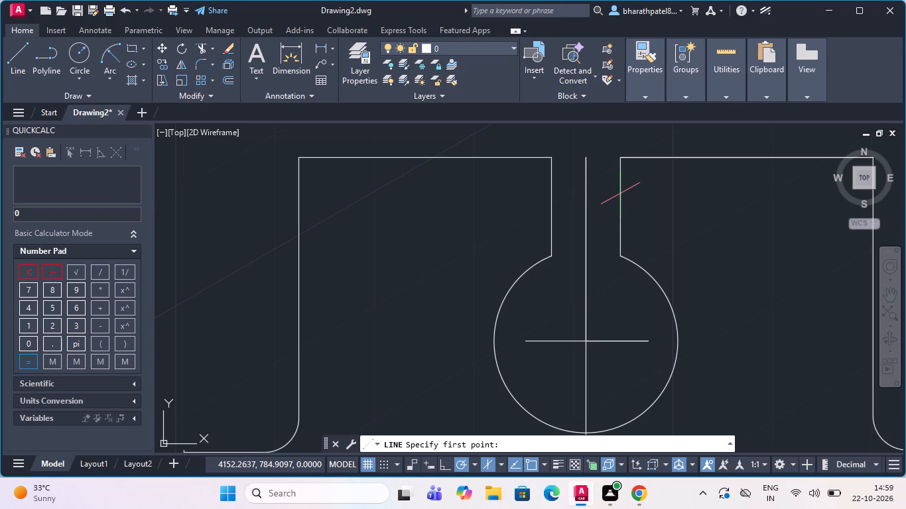
pyautogui.click(620, 194)
pyautogui.scroll(-2, 698, 216)
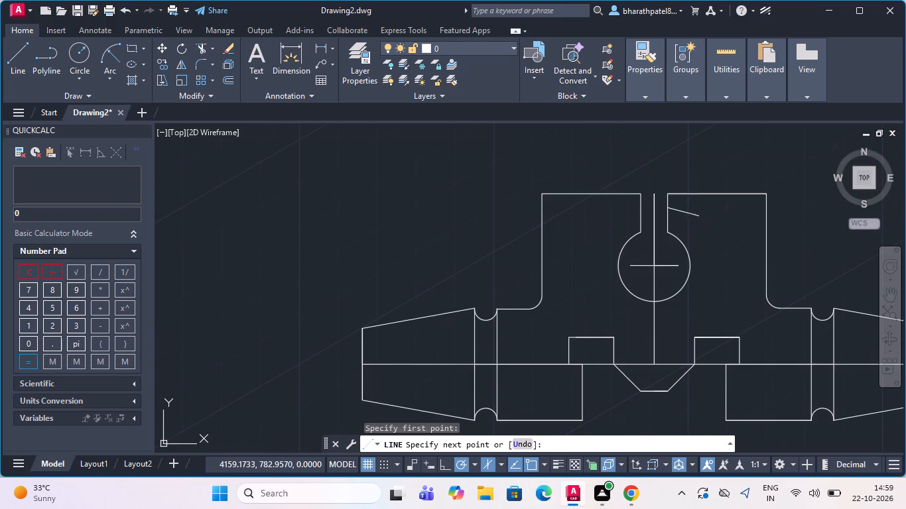
pyautogui.moveTo(798, 213); pyautogui.dragTo(759, 213)
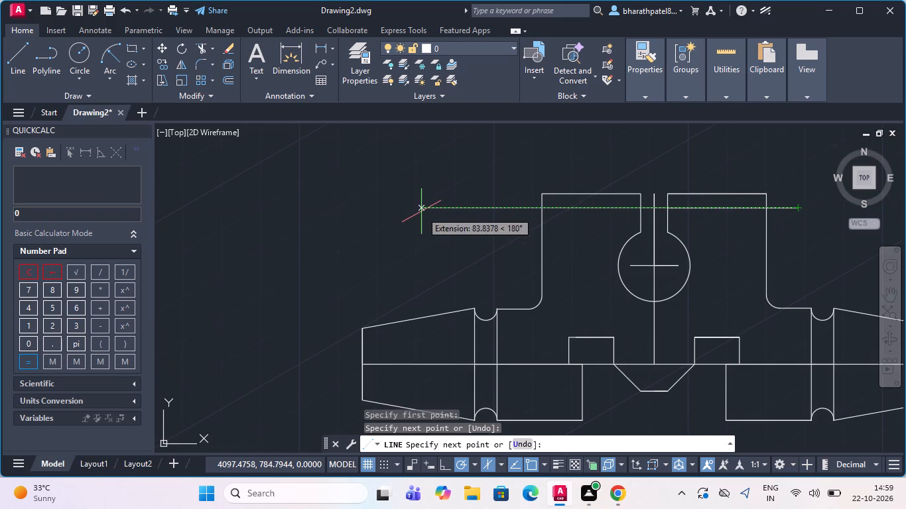
pyautogui.click(422, 211)
pyautogui.press('Escape')
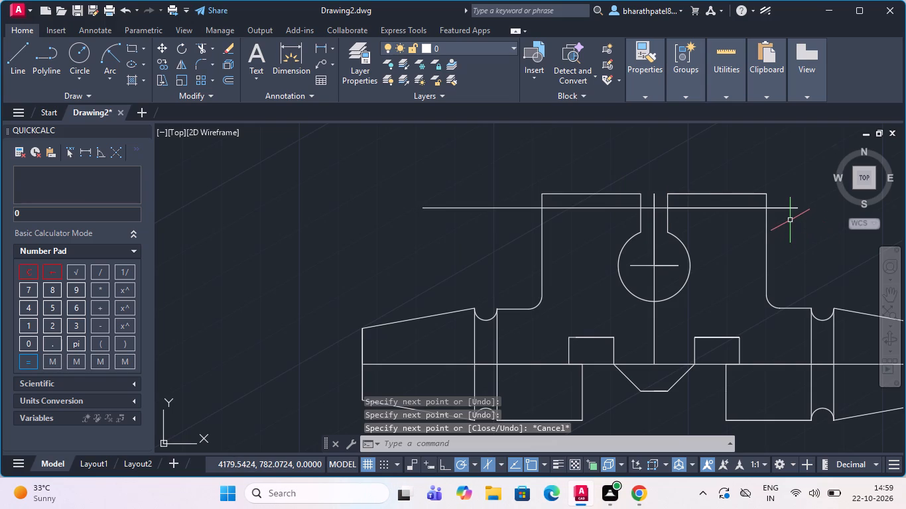
# Draw a 4-unit line at 150° from the intersection of the guide line and the upper block's right edge.
pyautogui.click(21, 56)
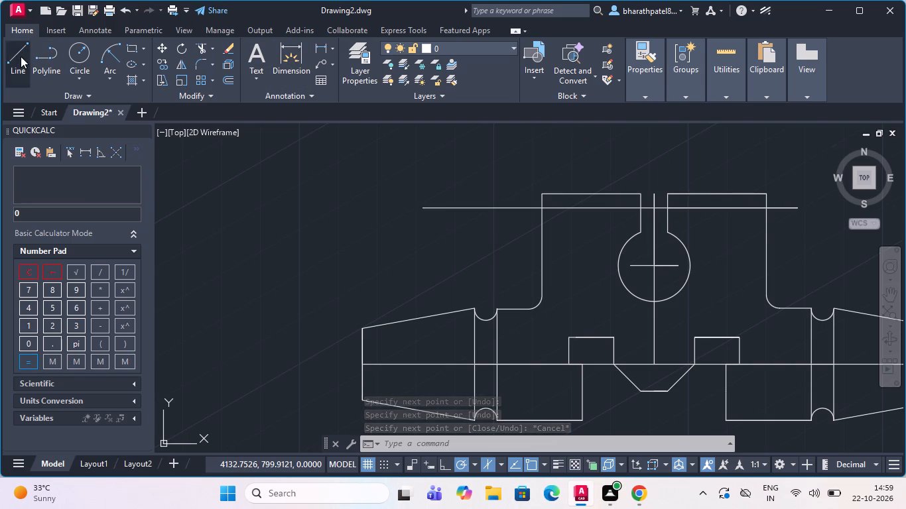
pyautogui.scroll(3, 737, 199)
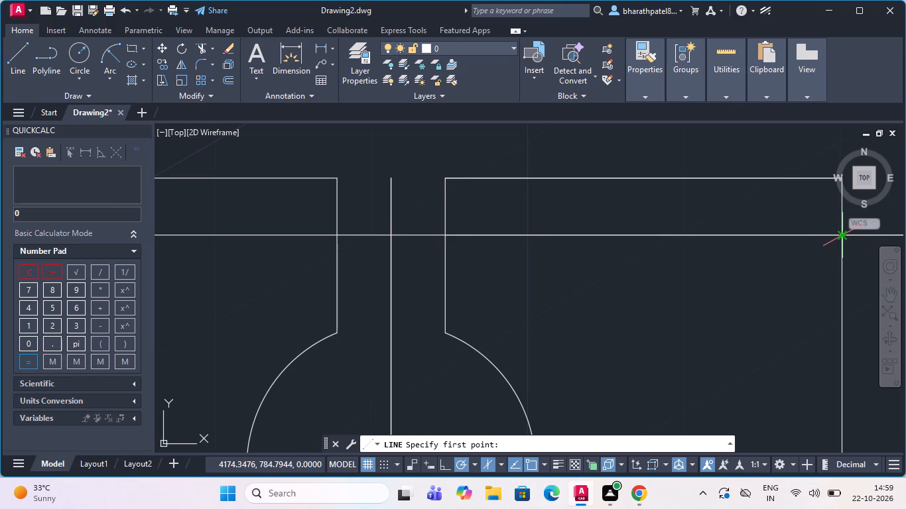
pyautogui.click(843, 234)
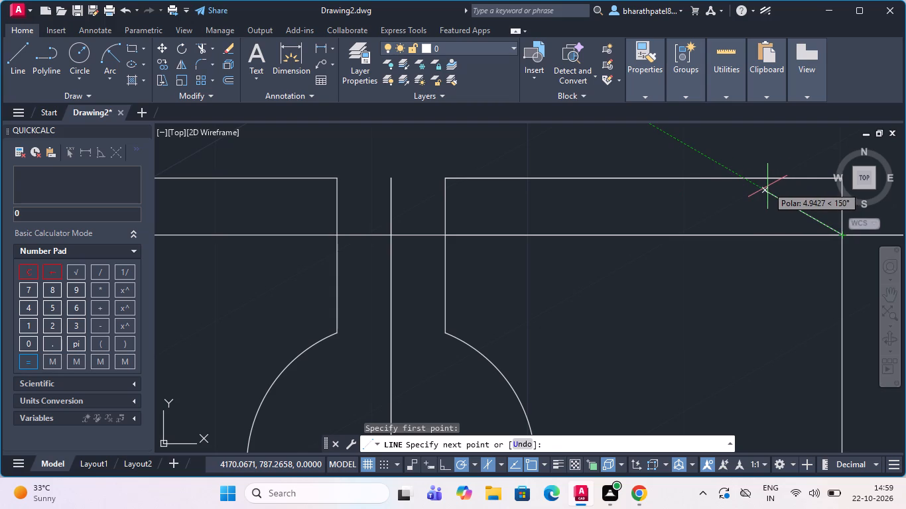
pyautogui.press('4')
pyautogui.press('Return')
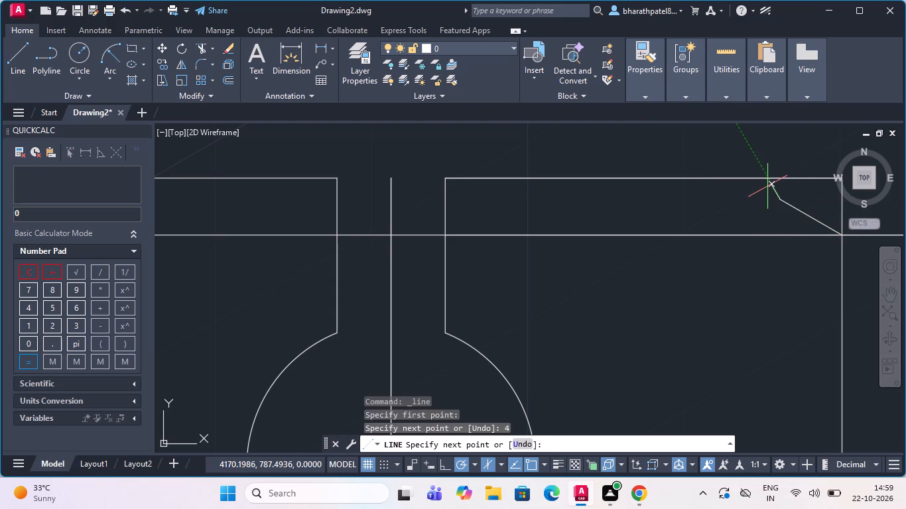
pyautogui.press('Escape')
# Draw a 4-unit line at 120° from the same intersection of the guide line and the block's right edge.
pyautogui.click(19, 48)
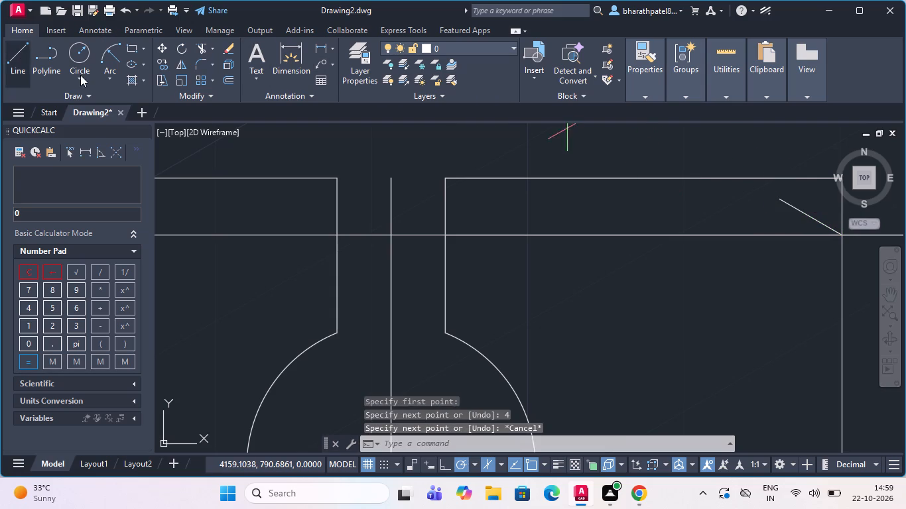
pyautogui.scroll(-2, 243, 146)
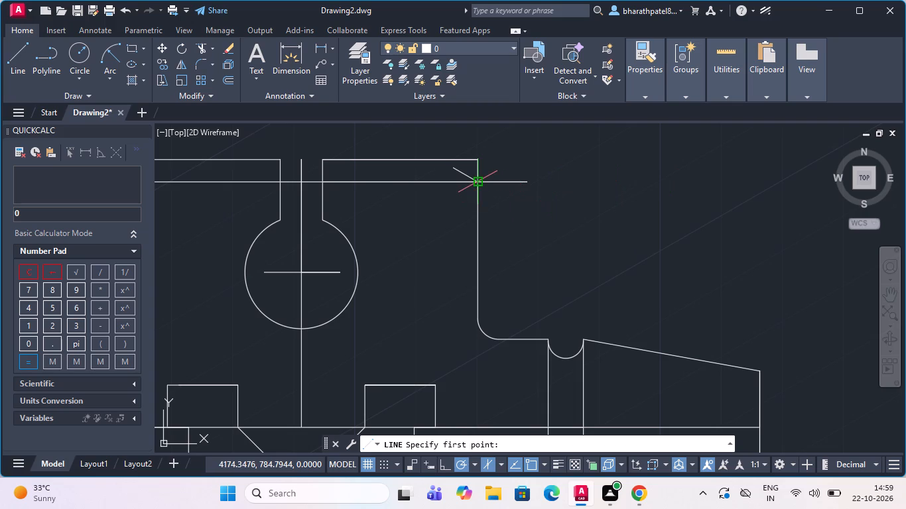
pyautogui.click(478, 186)
pyautogui.scroll(3, 459, 172)
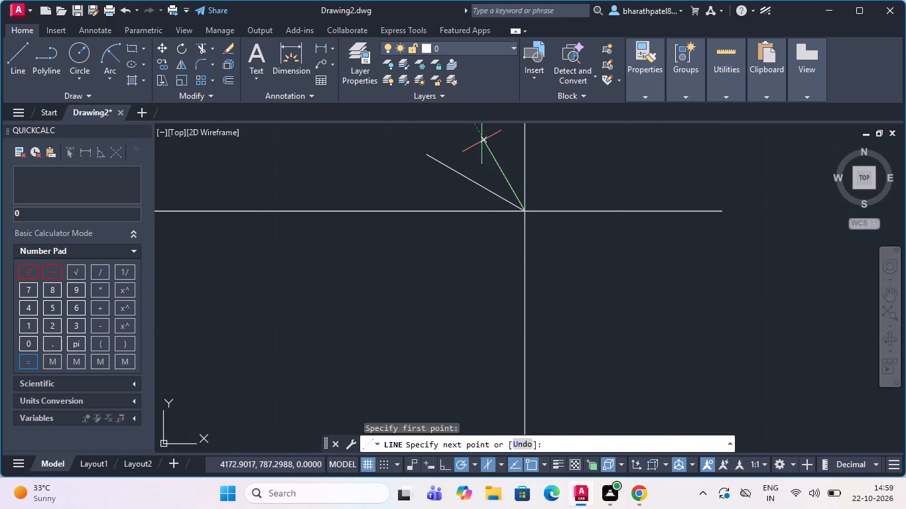
pyautogui.press('4')
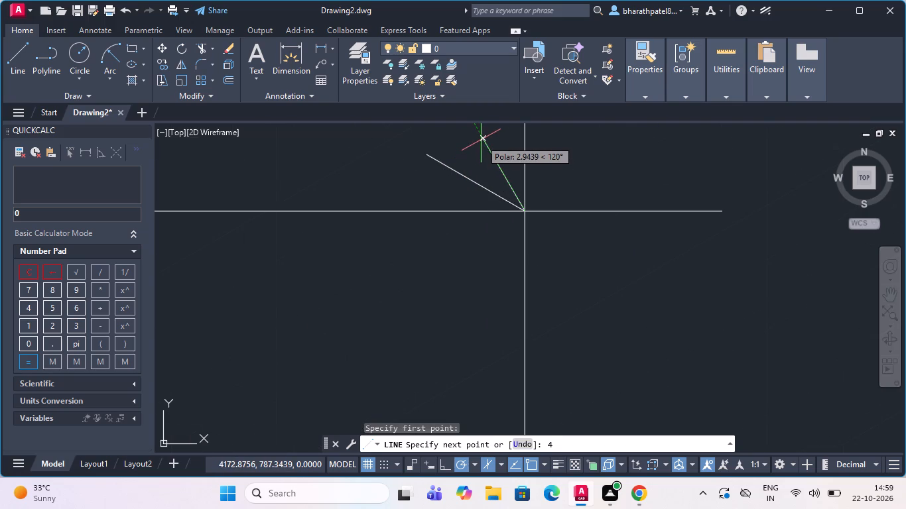
pyautogui.press('Return')
pyautogui.scroll(-3, 481, 140)
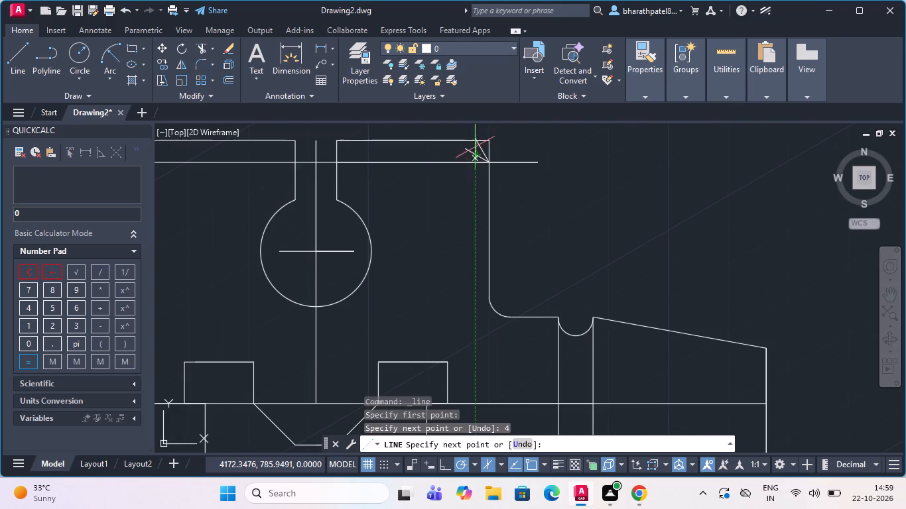
pyautogui.scroll(7, 475, 112)
pyautogui.scroll(-4, 466, 150)
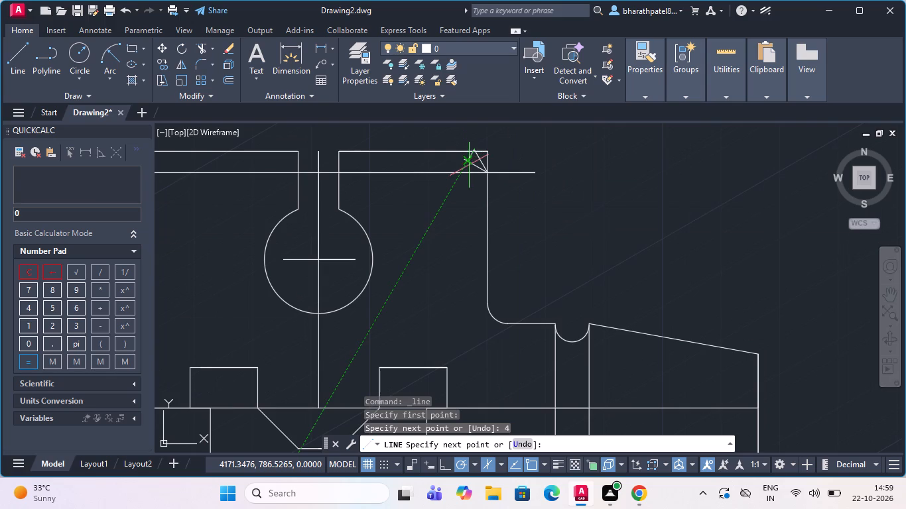
pyautogui.press('Escape')
# Draw a third 4-unit line from the same intersection, angled between the 150° and 120° lines.
pyautogui.scroll(4, 478, 150)
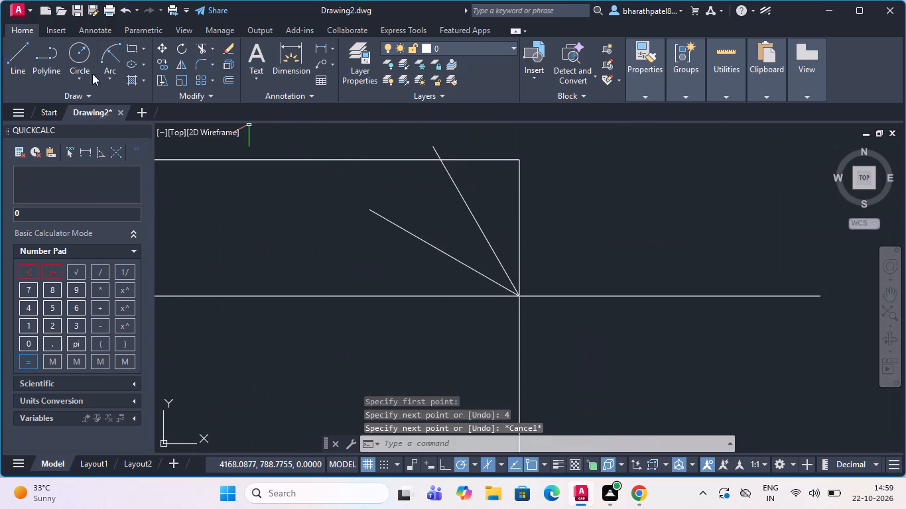
pyautogui.click(13, 58)
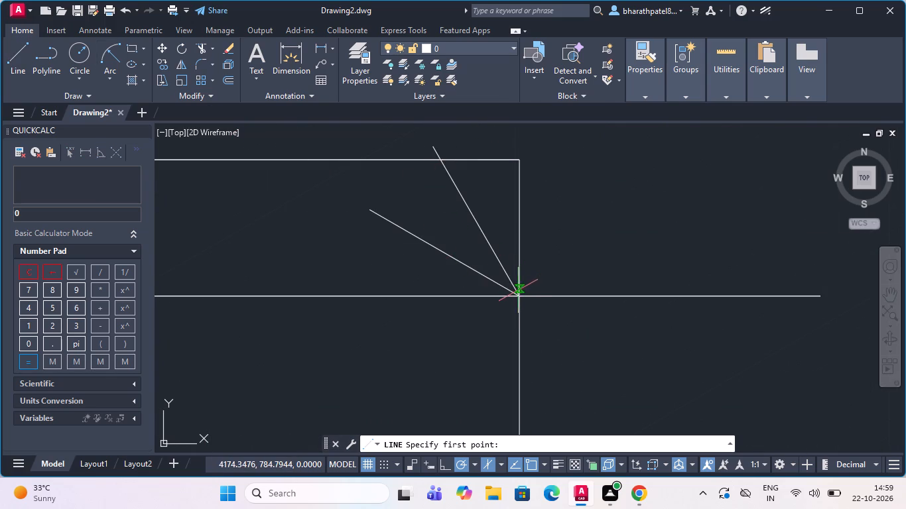
pyautogui.click(523, 297)
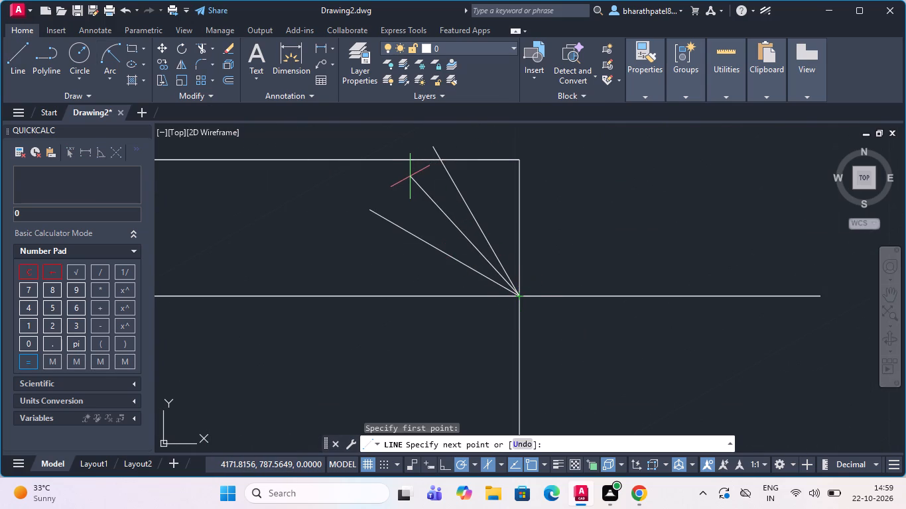
pyautogui.press('4')
pyautogui.press('Return')
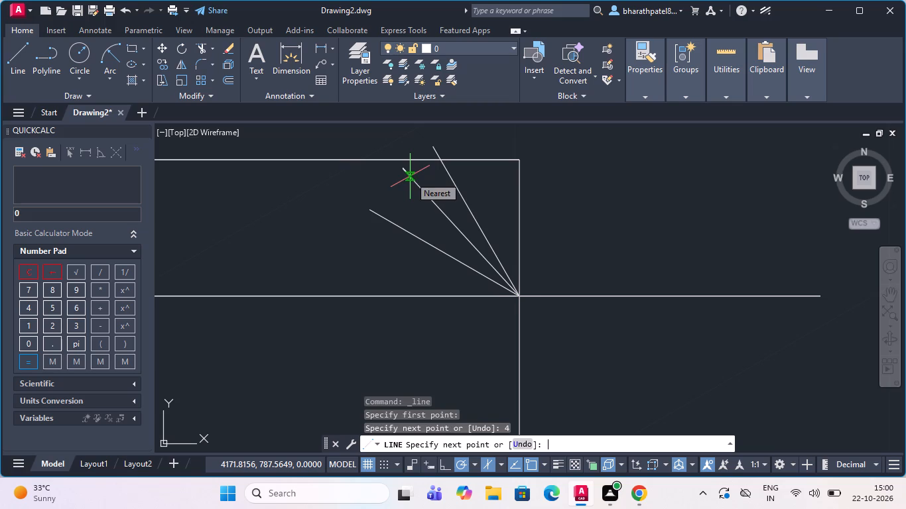
pyautogui.press('Escape')
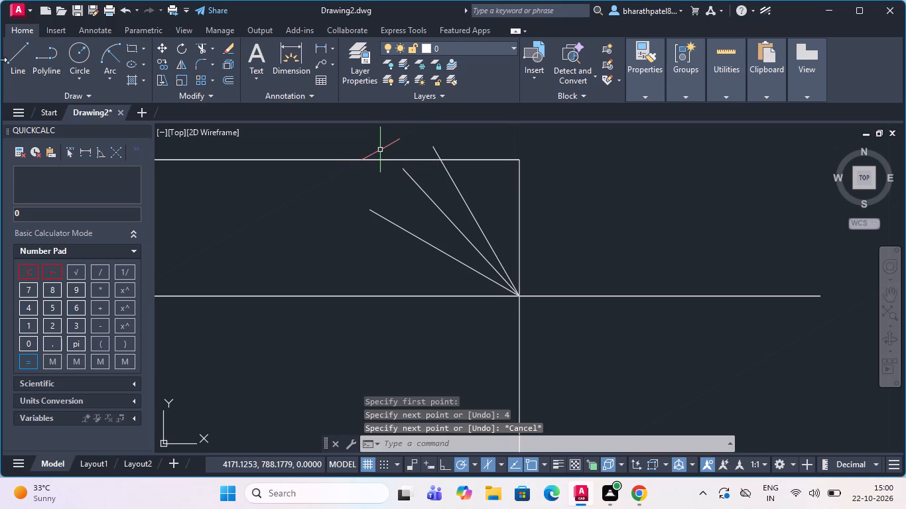
# Draw a fourth 4-unit line from the same intersection, between the third line and the 120° line, ending near the block's top edge.
pyautogui.click(15, 51)
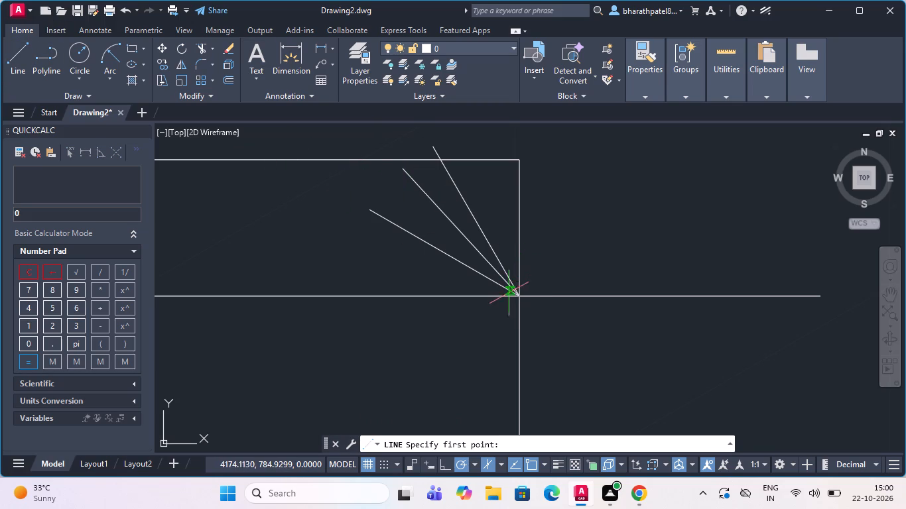
pyautogui.moveTo(519, 292); pyautogui.dragTo(514, 283)
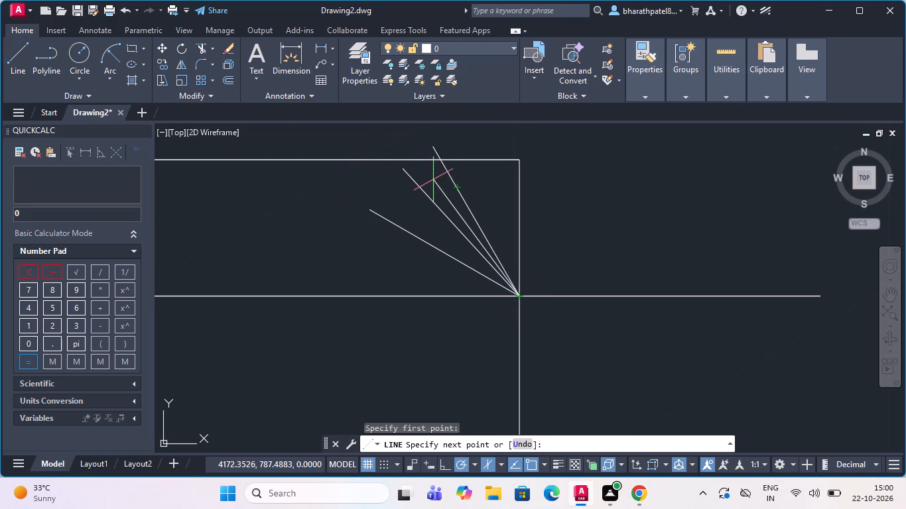
pyautogui.press('4')
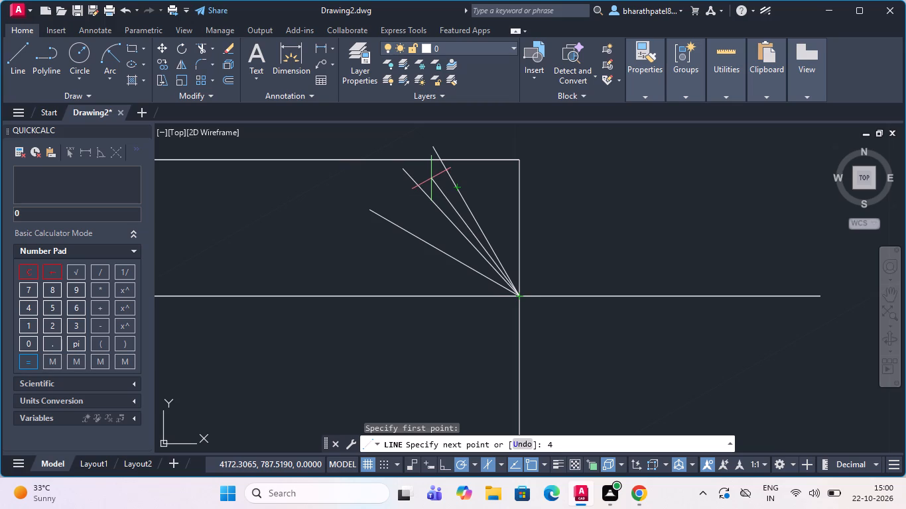
pyautogui.press('Return')
pyautogui.scroll(-1, 430, 178)
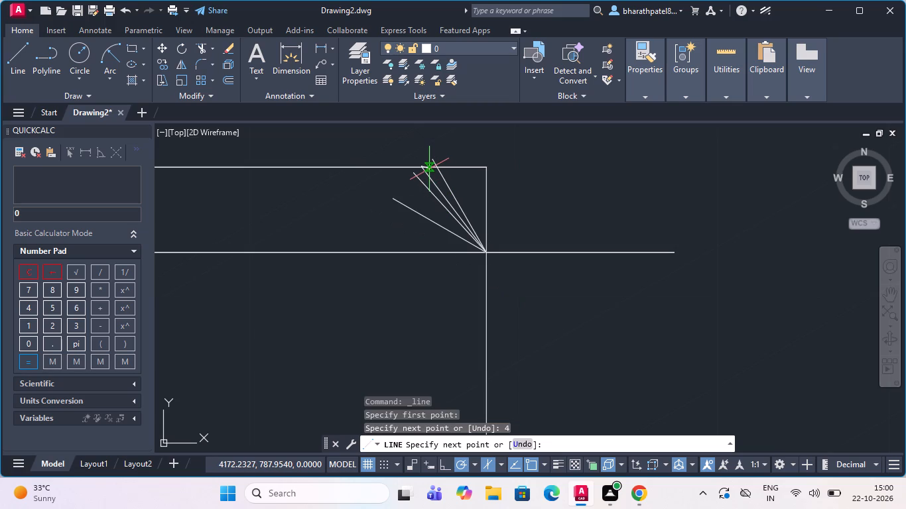
pyautogui.press('Escape')
# Erase the 120°, 150° and third trial lines at the block's upper-right corner, keeping the one ending near the top edge.
pyautogui.scroll(3, 426, 148)
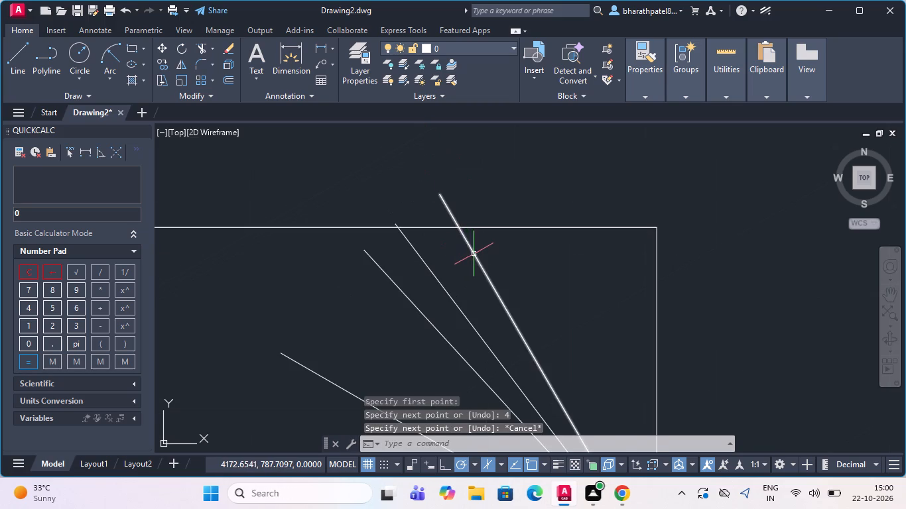
pyautogui.click(478, 254)
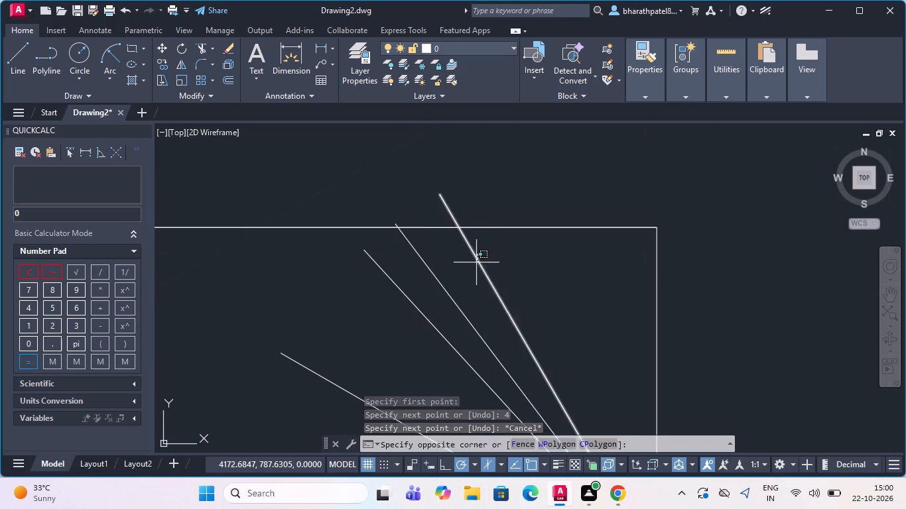
pyautogui.click(479, 260)
pyautogui.click(478, 259)
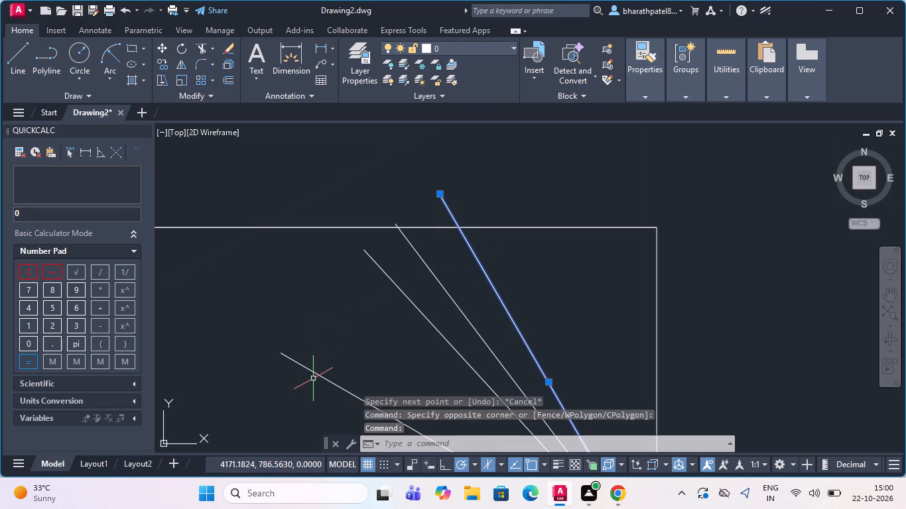
pyautogui.moveTo(314, 371); pyautogui.dragTo(316, 351)
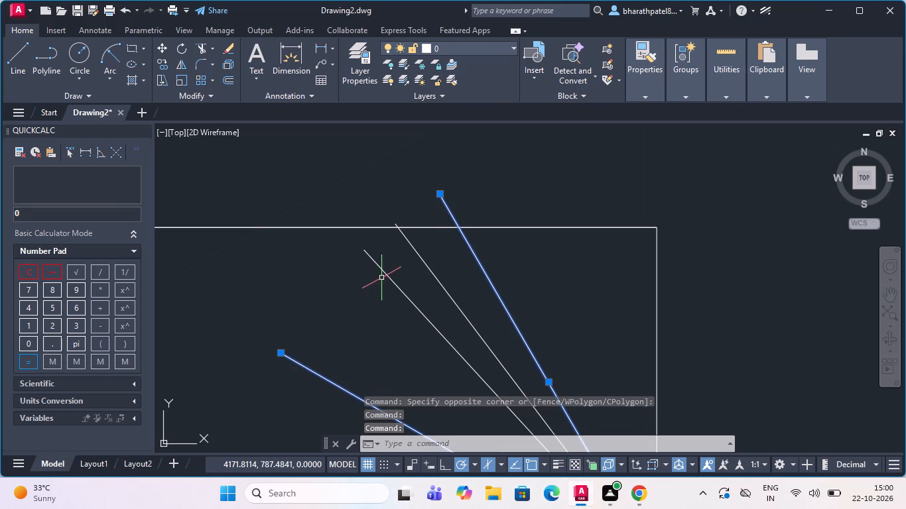
pyautogui.click(382, 270)
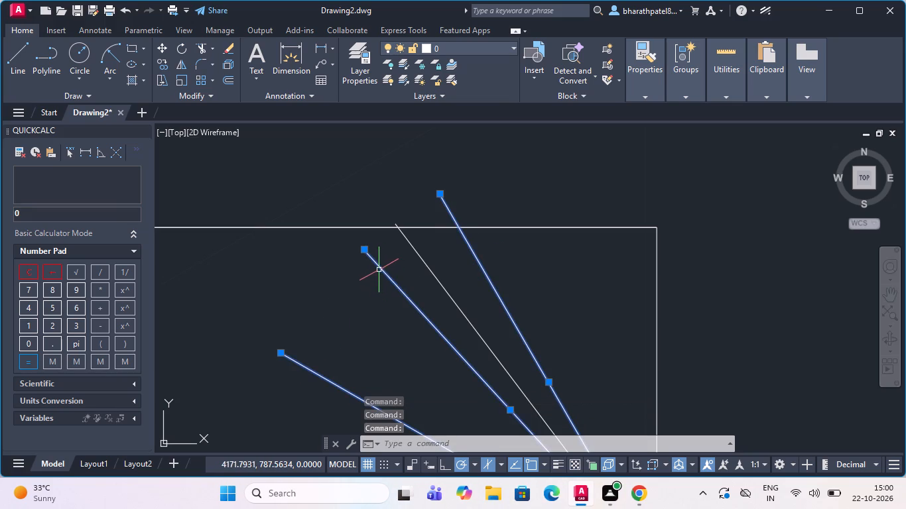
pyautogui.press('Delete')
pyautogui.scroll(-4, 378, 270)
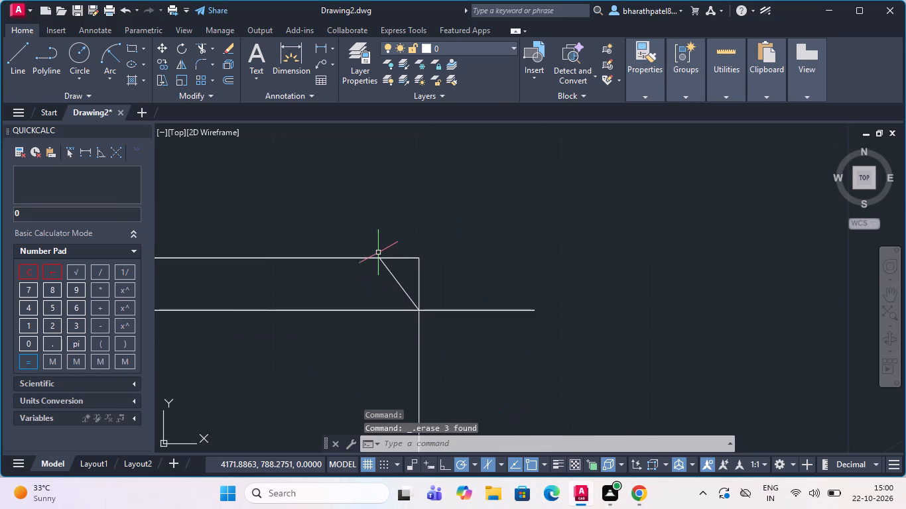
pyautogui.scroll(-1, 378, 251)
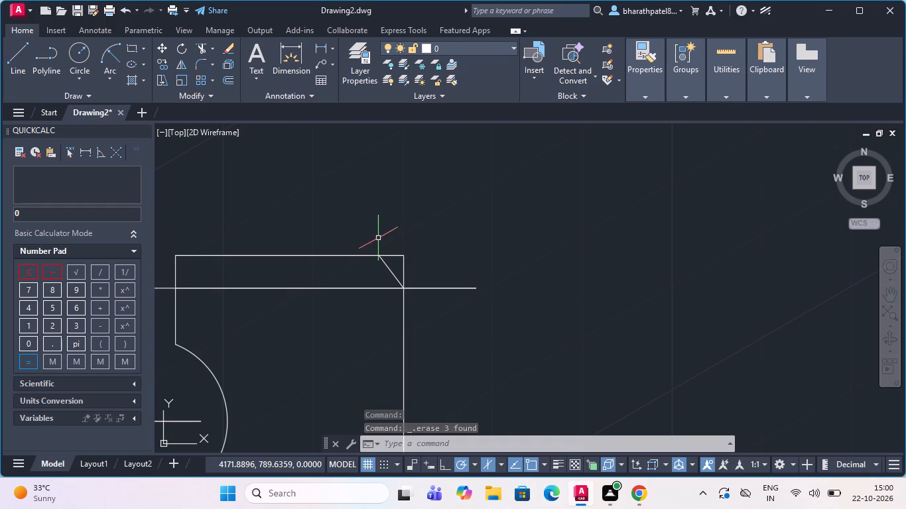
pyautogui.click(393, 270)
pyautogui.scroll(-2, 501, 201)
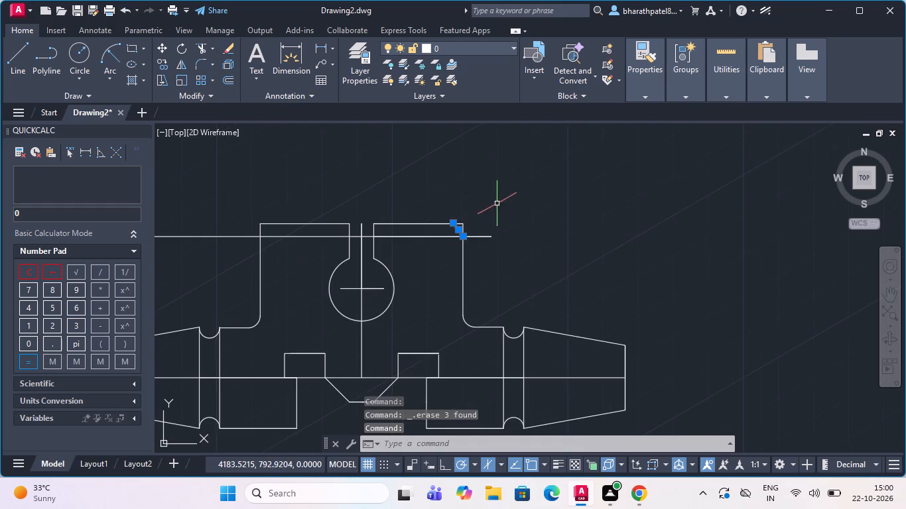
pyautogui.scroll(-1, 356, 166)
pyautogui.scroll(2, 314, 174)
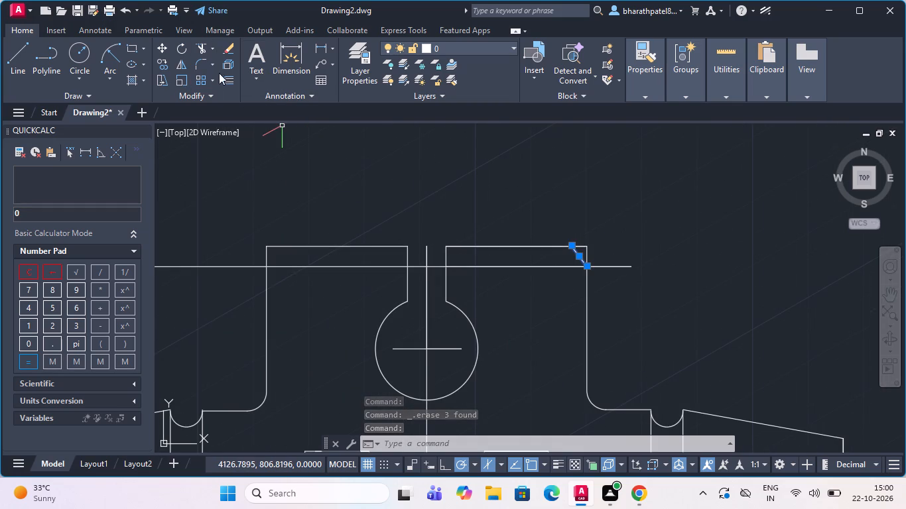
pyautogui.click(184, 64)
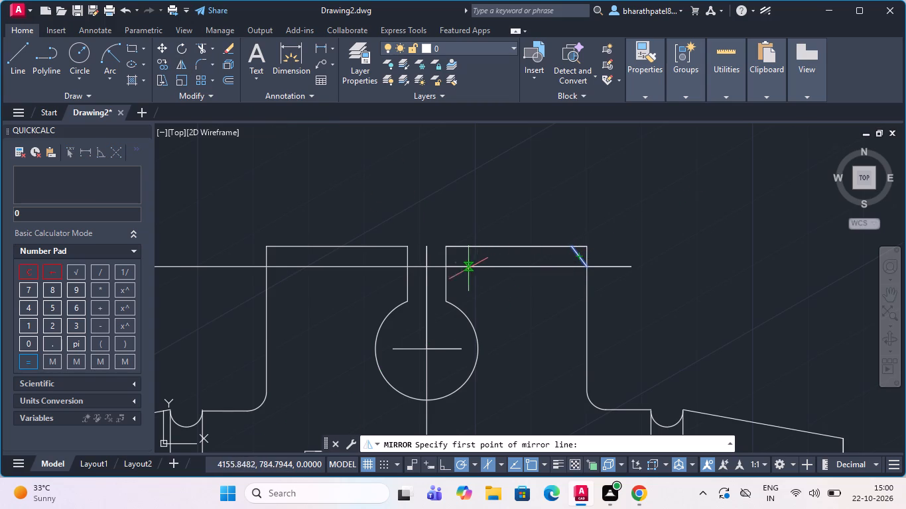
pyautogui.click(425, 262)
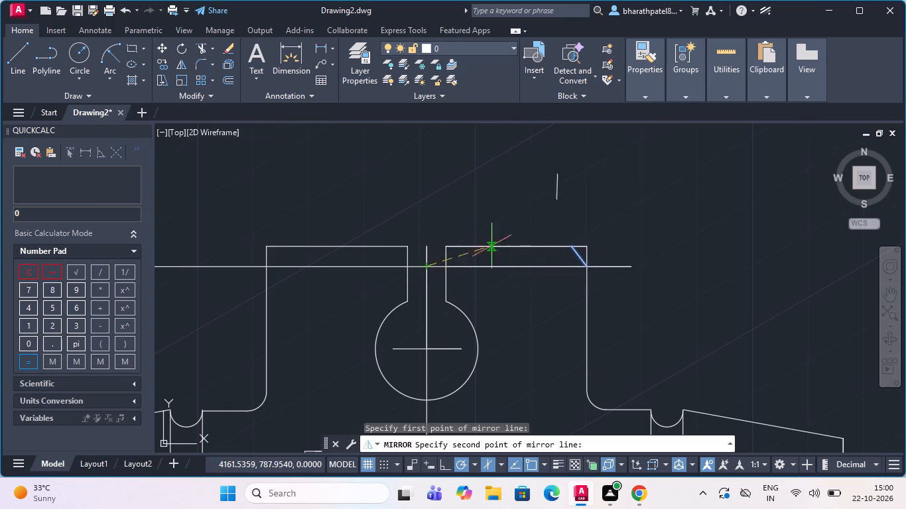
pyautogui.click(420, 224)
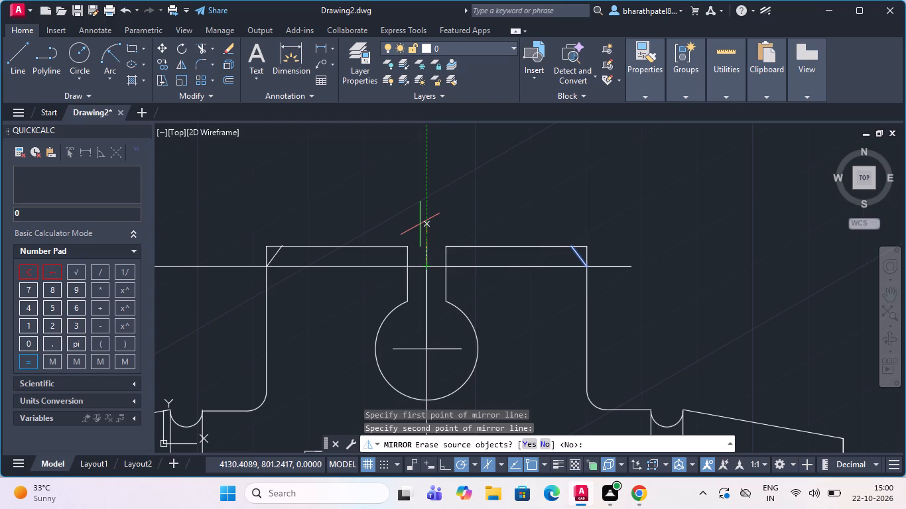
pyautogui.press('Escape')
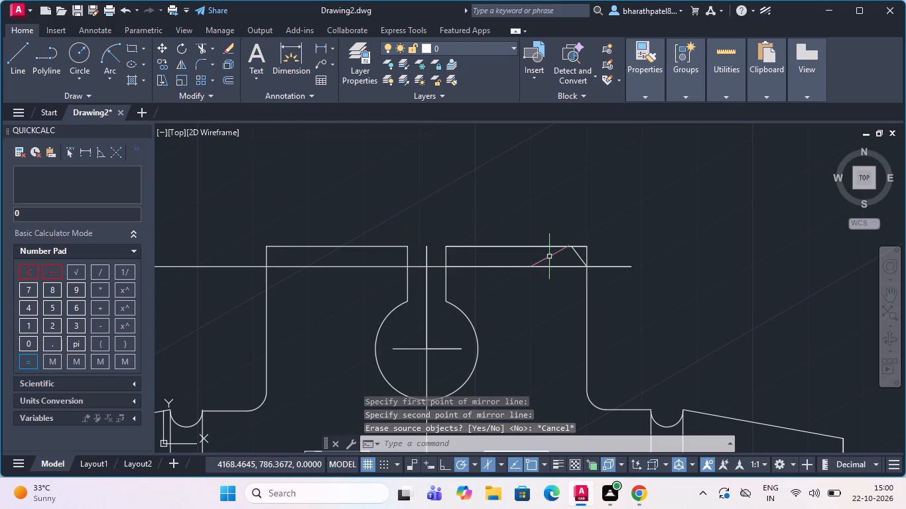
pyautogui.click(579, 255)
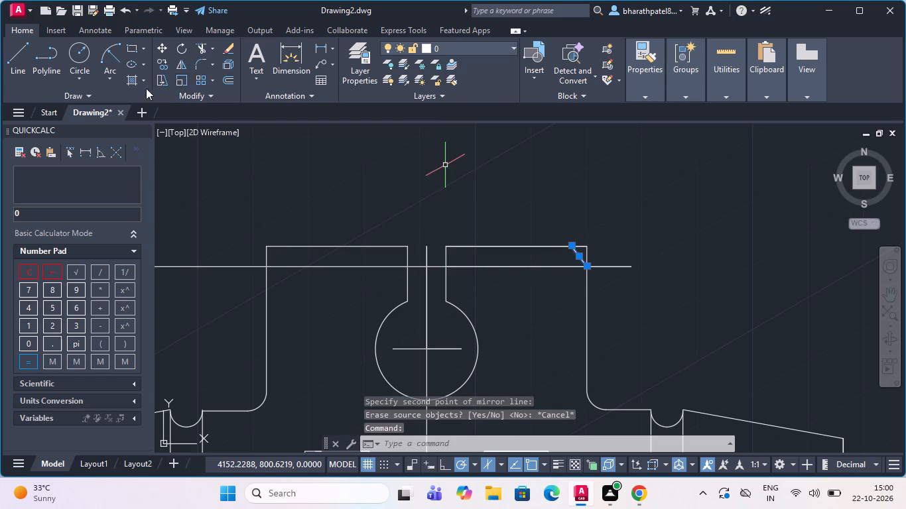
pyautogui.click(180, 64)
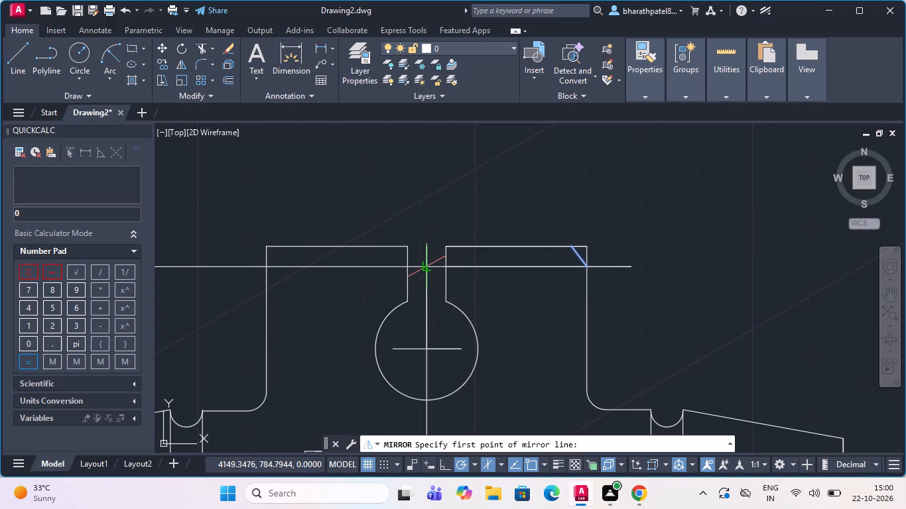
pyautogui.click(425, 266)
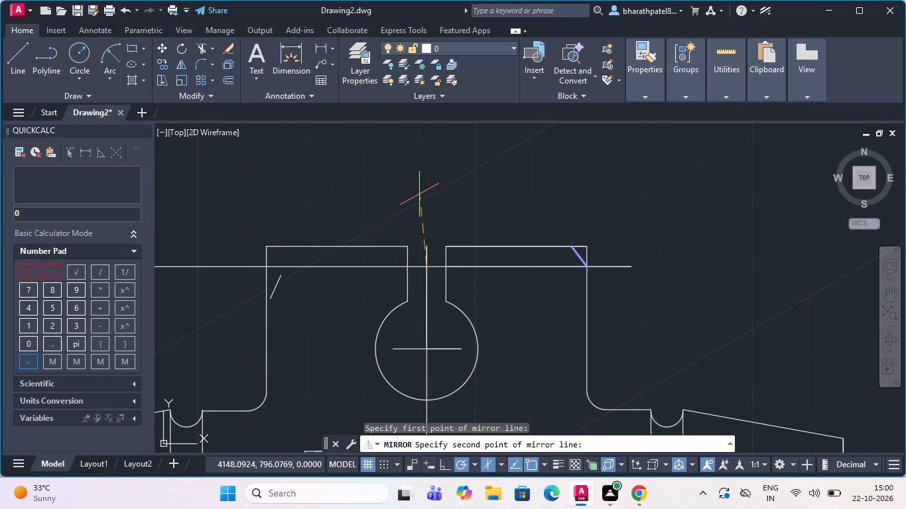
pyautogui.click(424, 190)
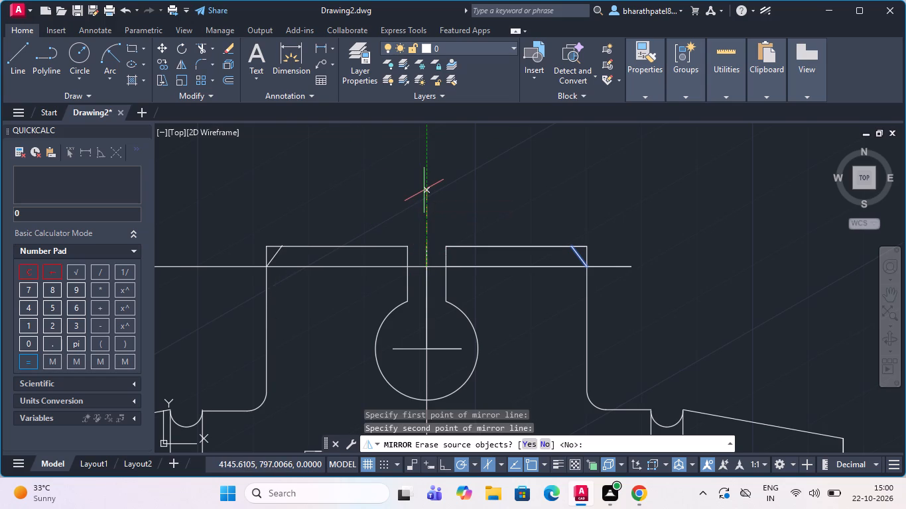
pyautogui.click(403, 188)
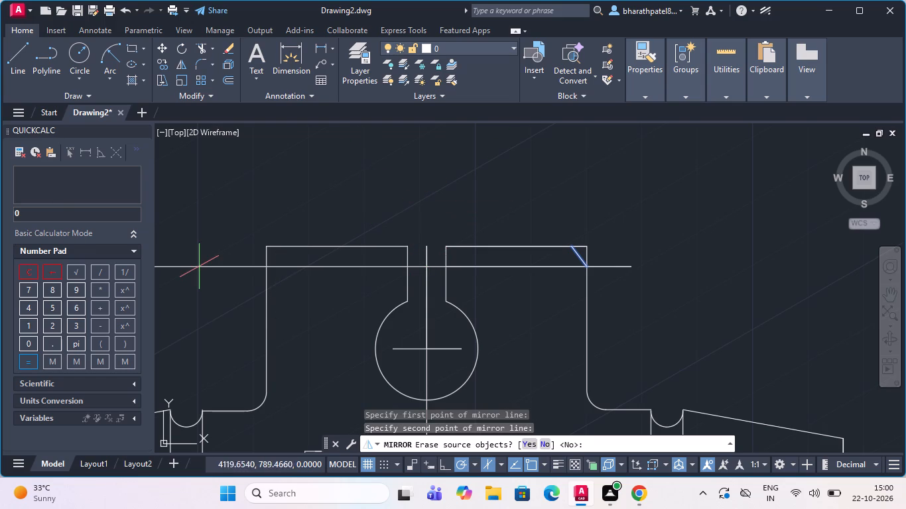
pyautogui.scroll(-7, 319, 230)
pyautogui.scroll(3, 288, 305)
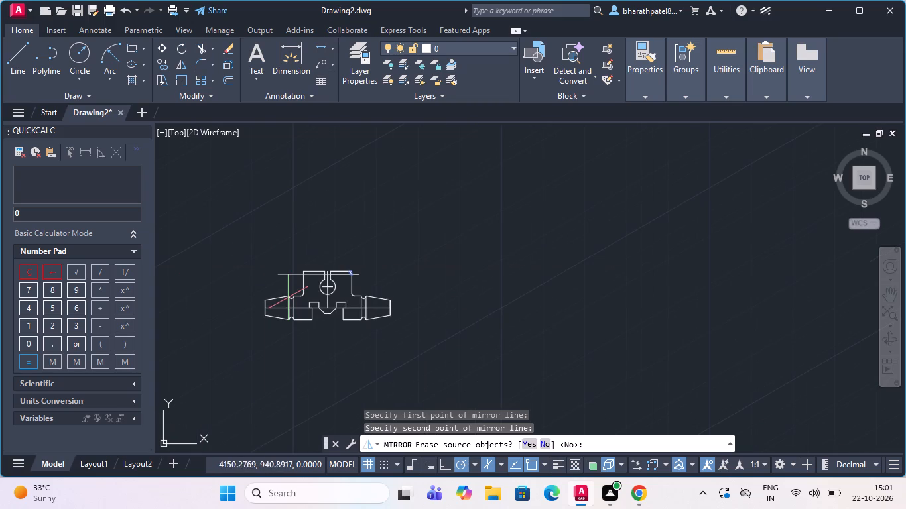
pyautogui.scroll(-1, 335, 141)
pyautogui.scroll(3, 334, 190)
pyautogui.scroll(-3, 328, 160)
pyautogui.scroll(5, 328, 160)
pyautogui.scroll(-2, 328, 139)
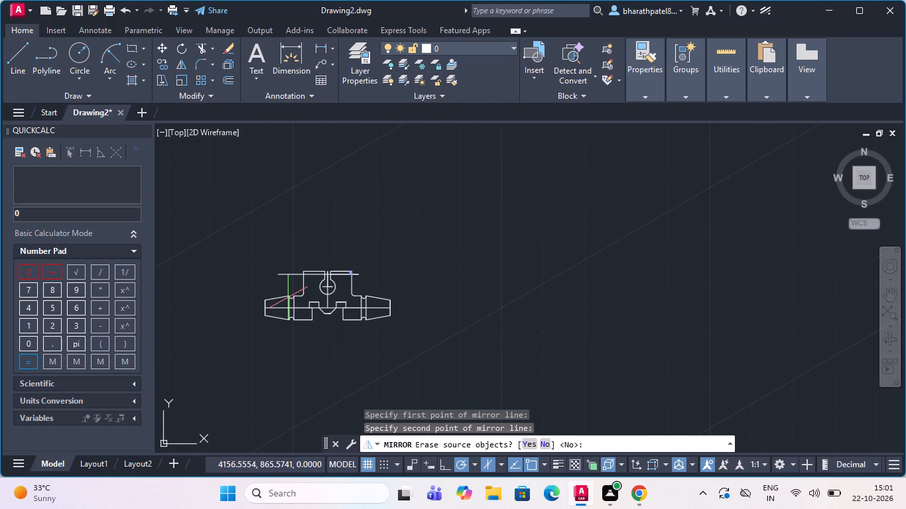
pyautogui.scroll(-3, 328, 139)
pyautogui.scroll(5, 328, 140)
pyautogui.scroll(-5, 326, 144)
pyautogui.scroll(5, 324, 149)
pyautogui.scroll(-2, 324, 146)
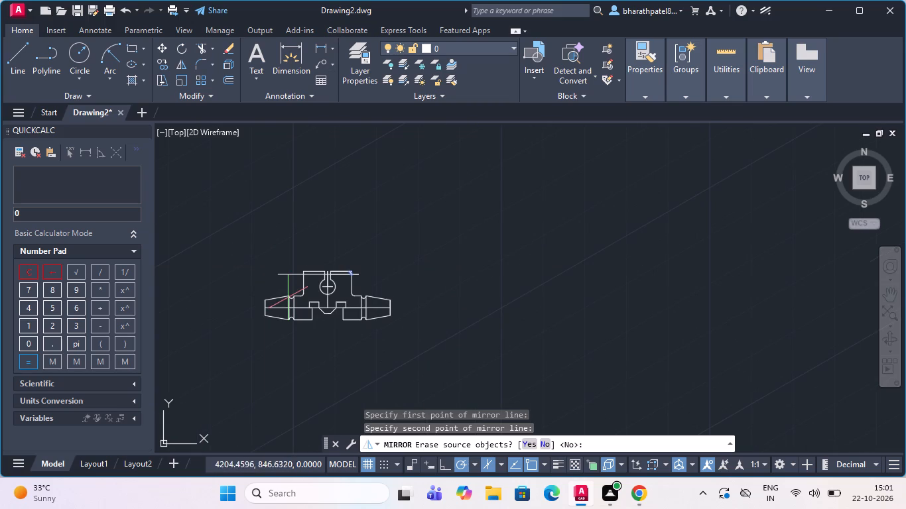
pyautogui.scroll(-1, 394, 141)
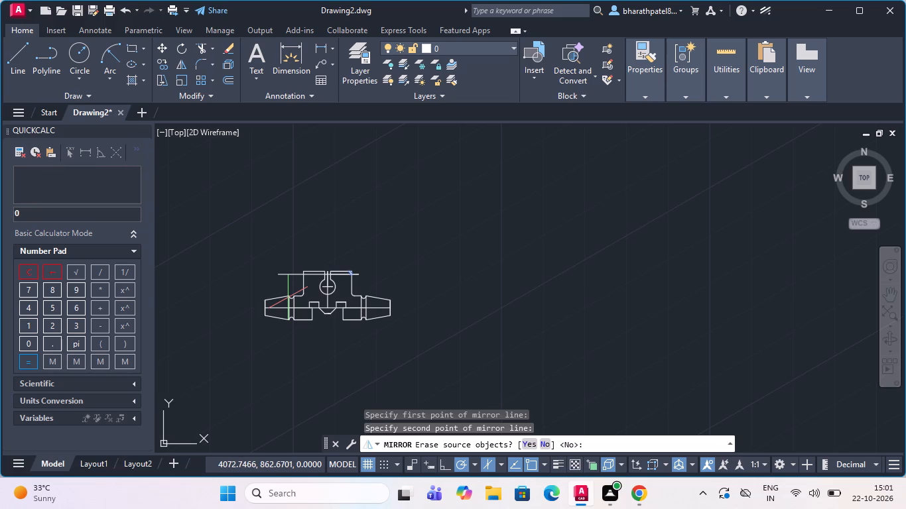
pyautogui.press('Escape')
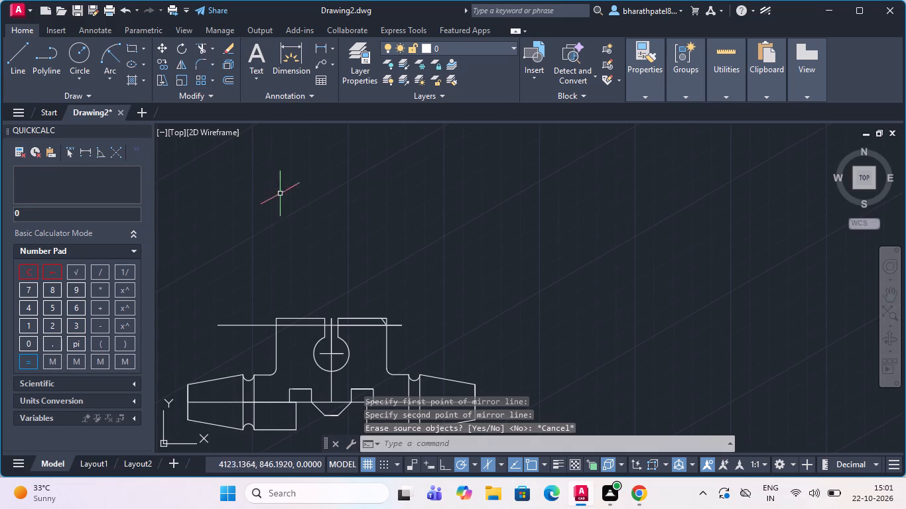
# Mirror the angled corner line across the block's vertical centre line to the upper-left corner, keeping the original.
pyautogui.scroll(-2, 357, 223)
pyautogui.scroll(2, 328, 239)
pyautogui.scroll(-1, 381, 243)
pyautogui.scroll(-1, 462, 310)
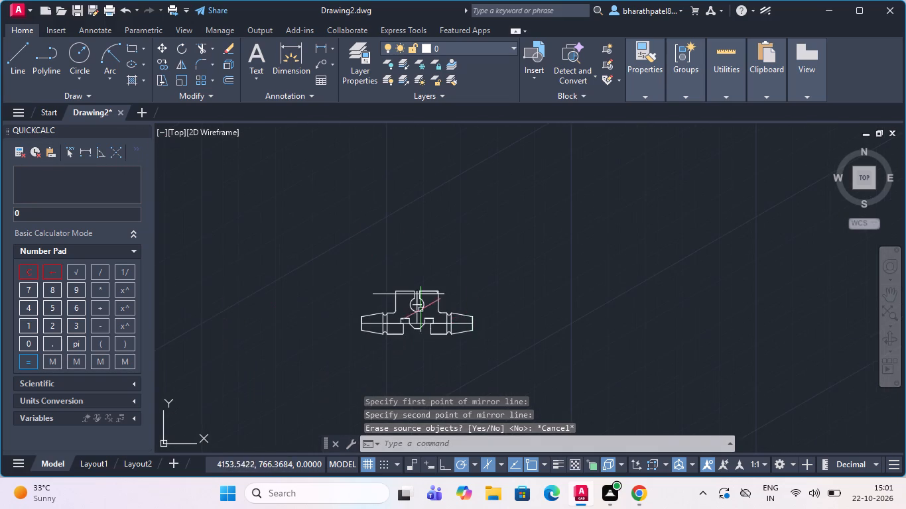
pyautogui.scroll(3, 417, 310)
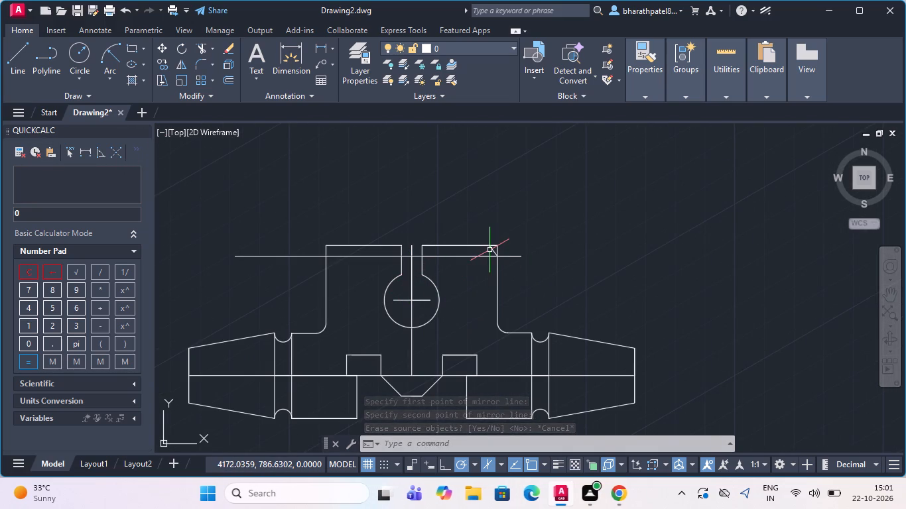
pyautogui.click(493, 249)
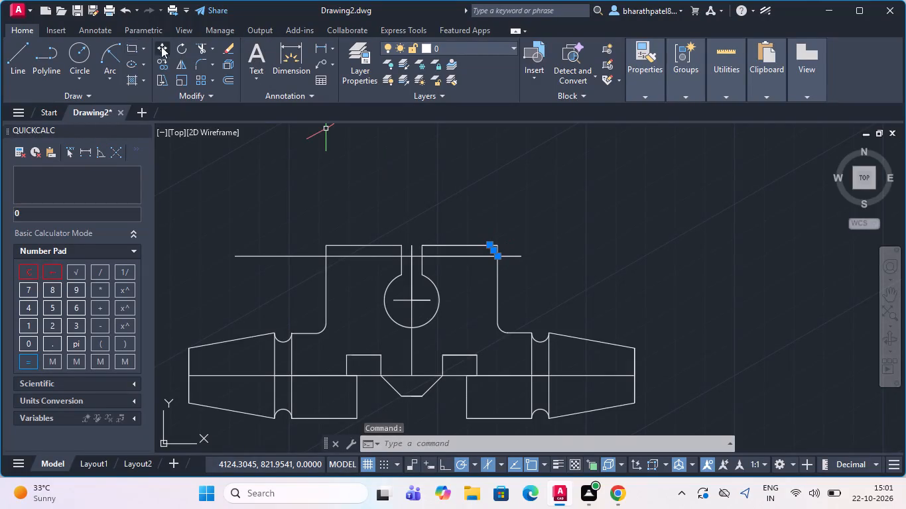
pyautogui.click(178, 62)
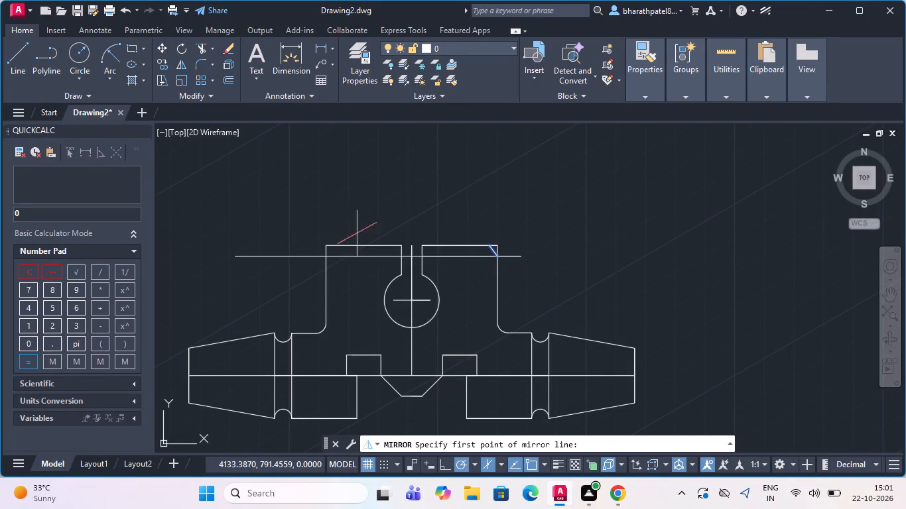
pyautogui.scroll(-1, 594, 254)
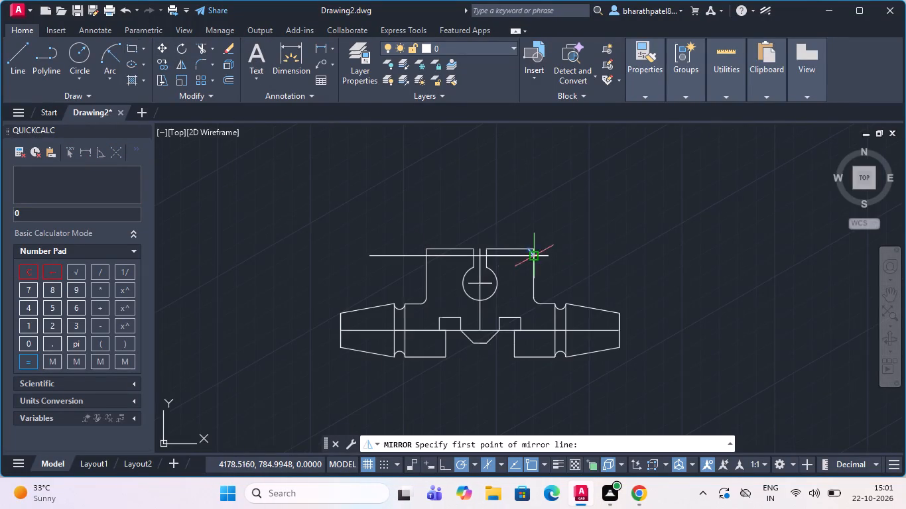
pyautogui.scroll(2, 482, 256)
pyautogui.click(478, 256)
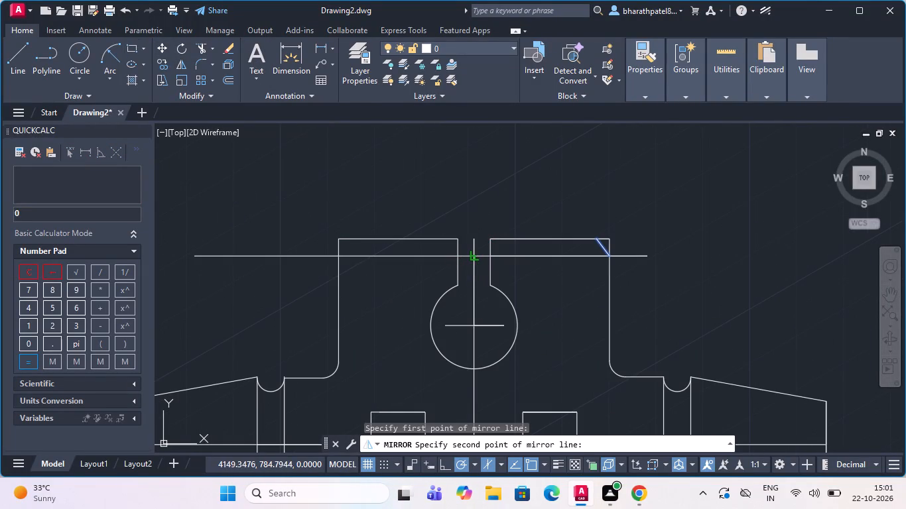
pyautogui.click(474, 201)
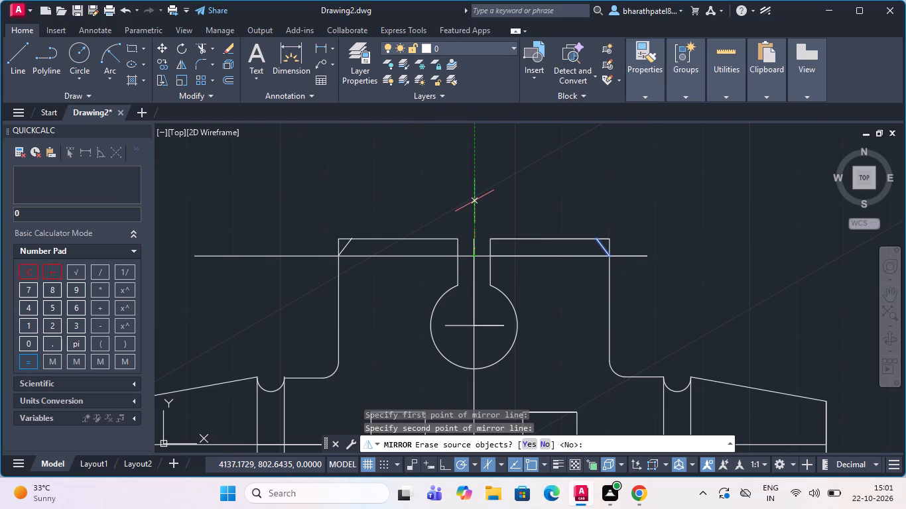
pyautogui.press('Return')
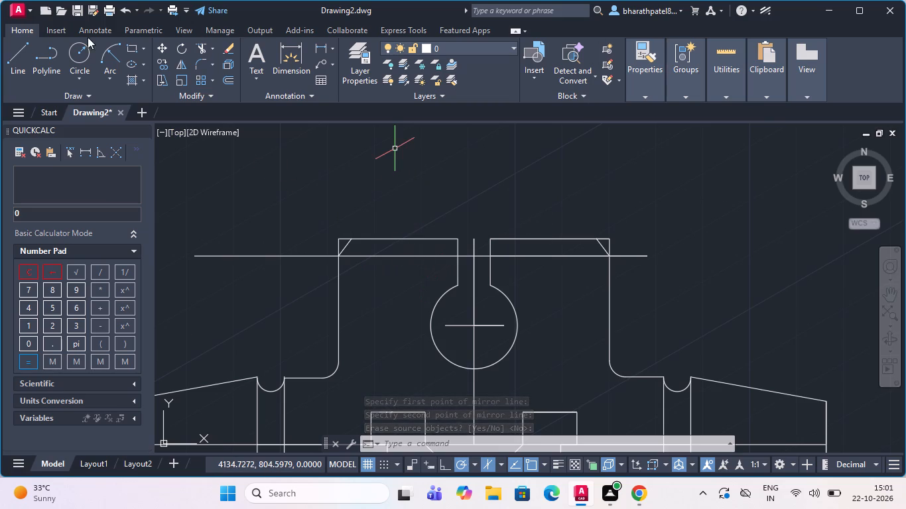
# Trim away the block's two square top corners outside the angled lines, along with the guide line's overhanging ends.
pyautogui.click(204, 47)
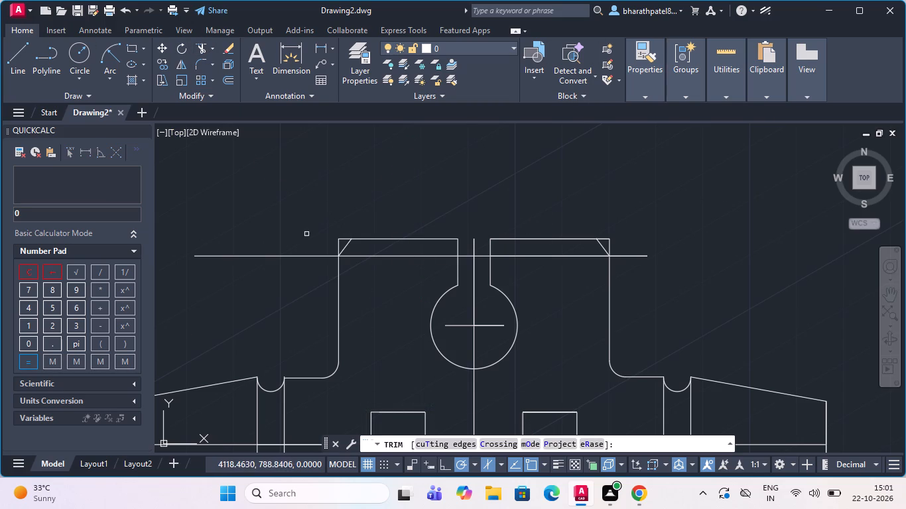
pyautogui.scroll(3, 306, 233)
pyautogui.moveTo(472, 240); pyautogui.dragTo(346, 351)
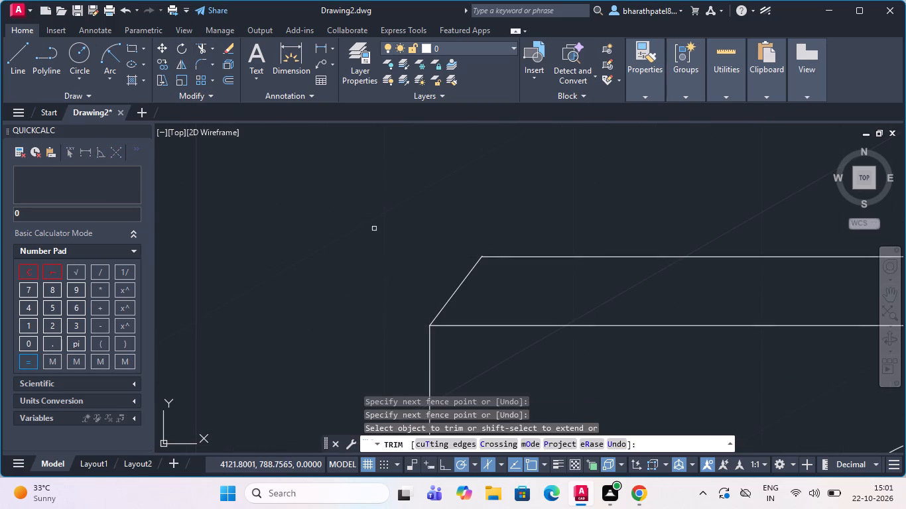
pyautogui.scroll(-3, 373, 213)
pyautogui.scroll(2, 657, 261)
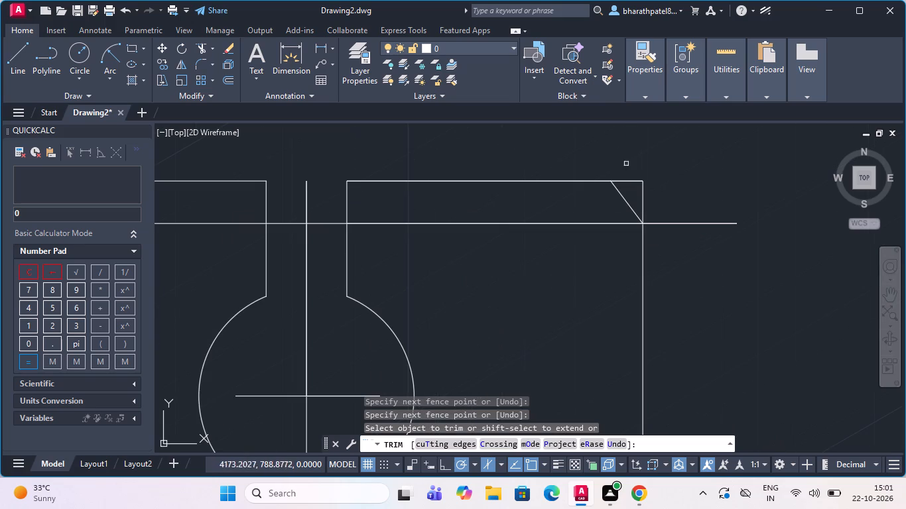
pyautogui.moveTo(622, 152); pyautogui.dragTo(686, 250)
pyautogui.scroll(-3, 680, 221)
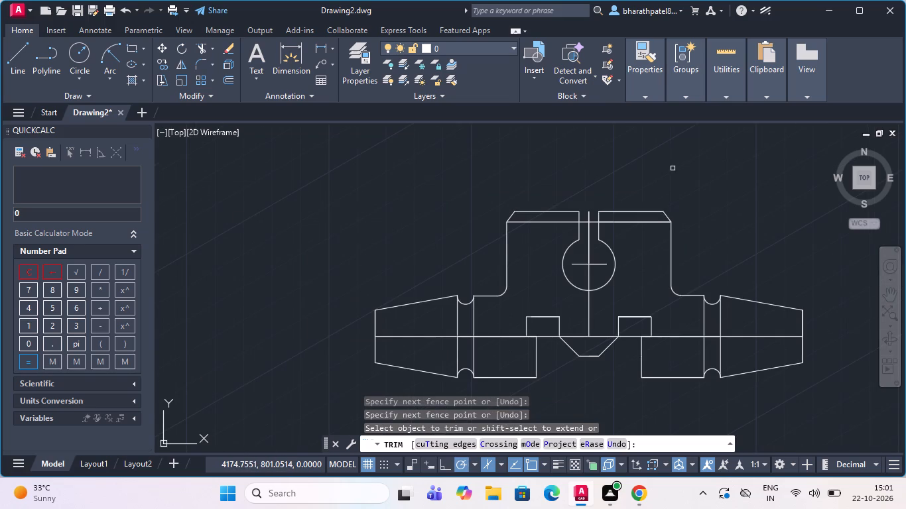
# Trim away the horizontal guide line's two segments crossing the keyhole slot between its vertical walls.
pyautogui.scroll(3, 579, 245)
pyautogui.click(586, 153)
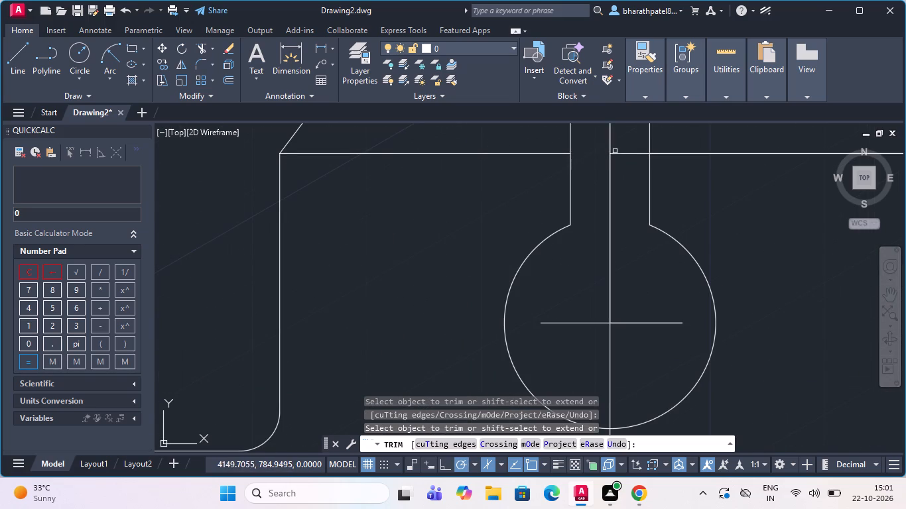
pyautogui.click(616, 153)
# Trim the tips of both angled corner lines that project above the block's top edge.
pyautogui.scroll(-5, 616, 156)
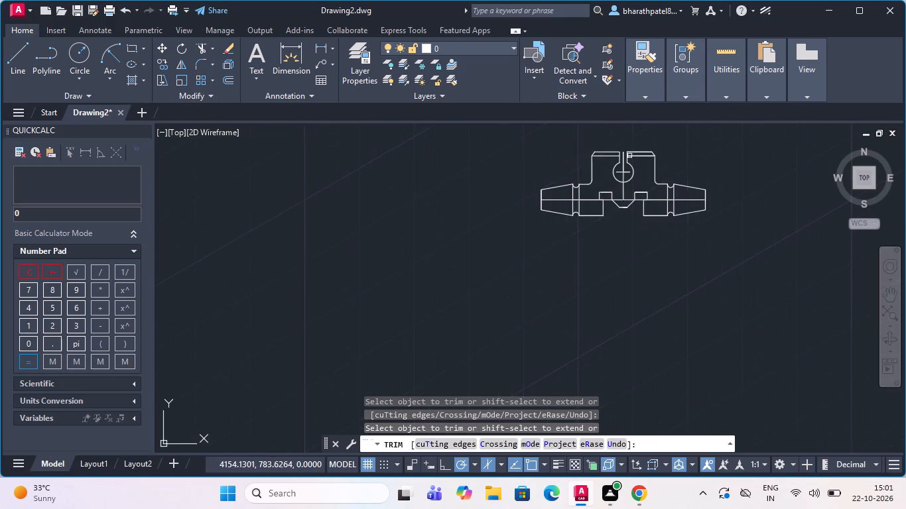
pyautogui.scroll(3, 629, 139)
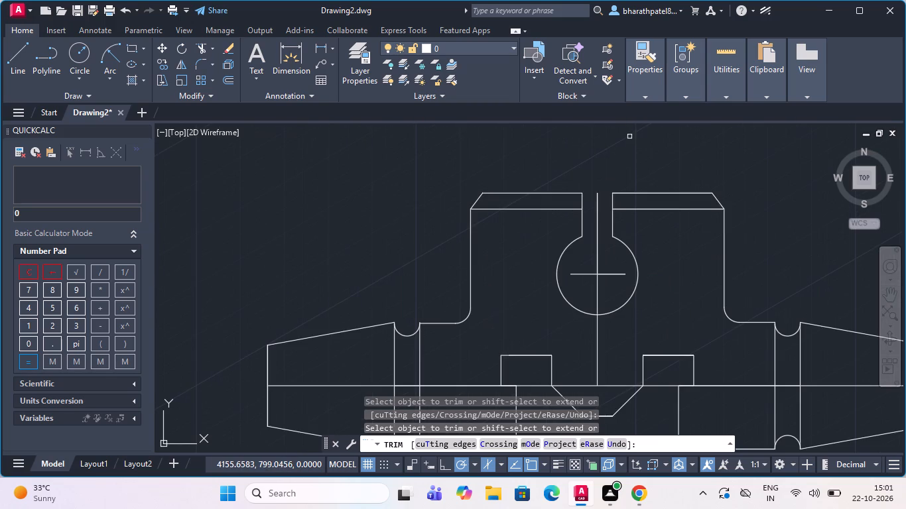
pyautogui.scroll(5, 474, 190)
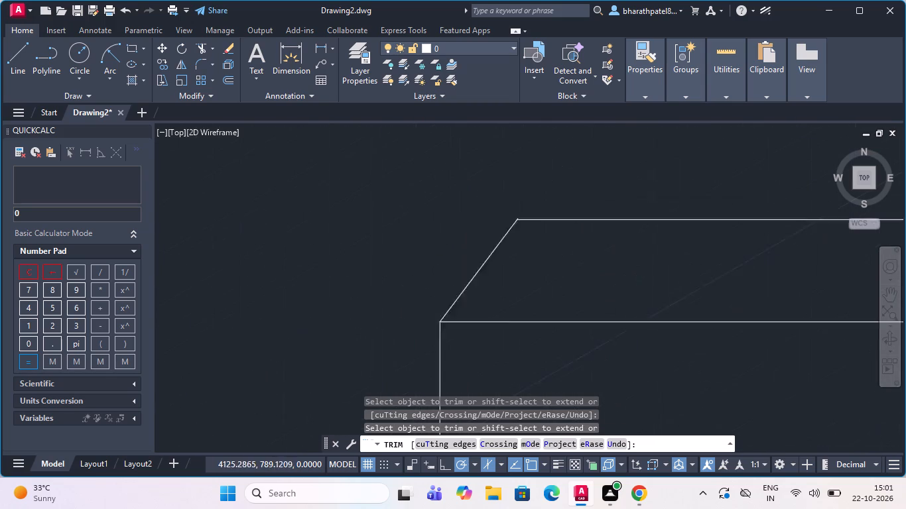
pyautogui.scroll(4, 532, 231)
pyautogui.moveTo(636, 317); pyautogui.dragTo(629, 316)
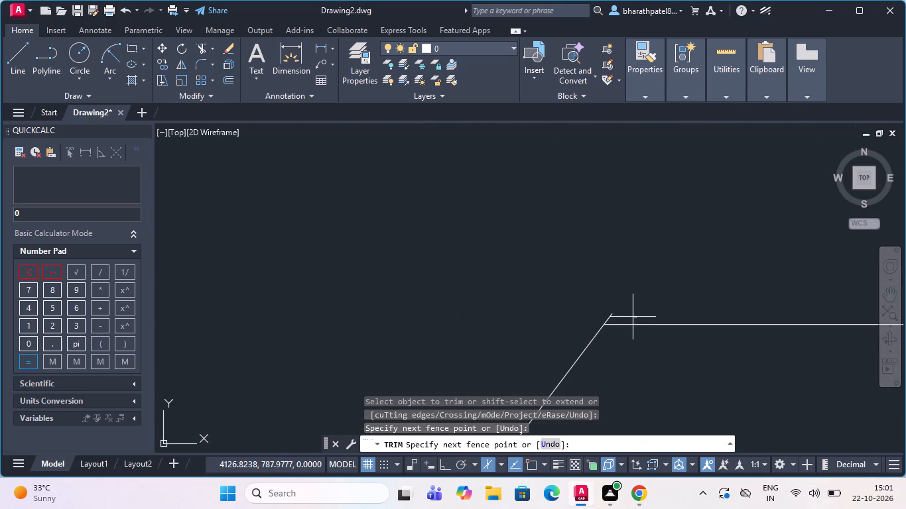
pyautogui.moveTo(629, 316); pyautogui.dragTo(586, 310)
pyautogui.click(592, 311)
pyautogui.click(615, 320)
pyautogui.scroll(-2, 547, 293)
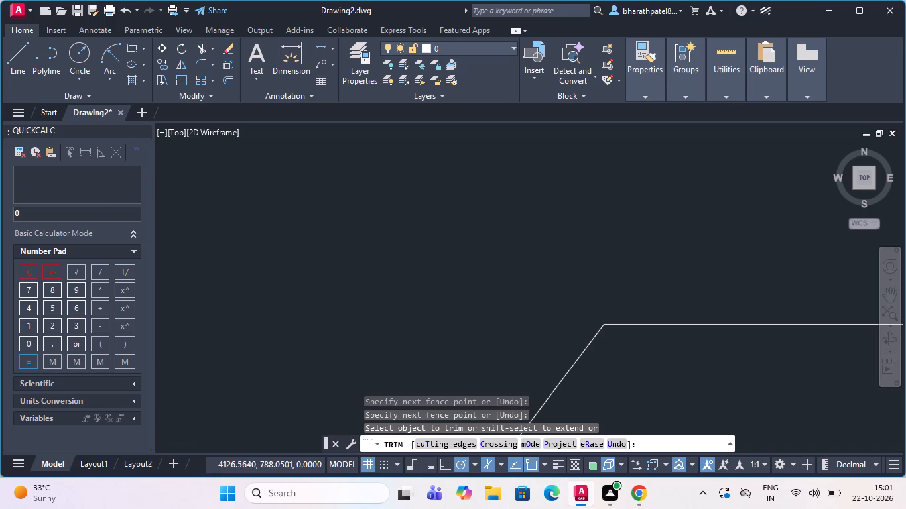
pyautogui.scroll(-9, 545, 293)
pyautogui.scroll(3, 609, 283)
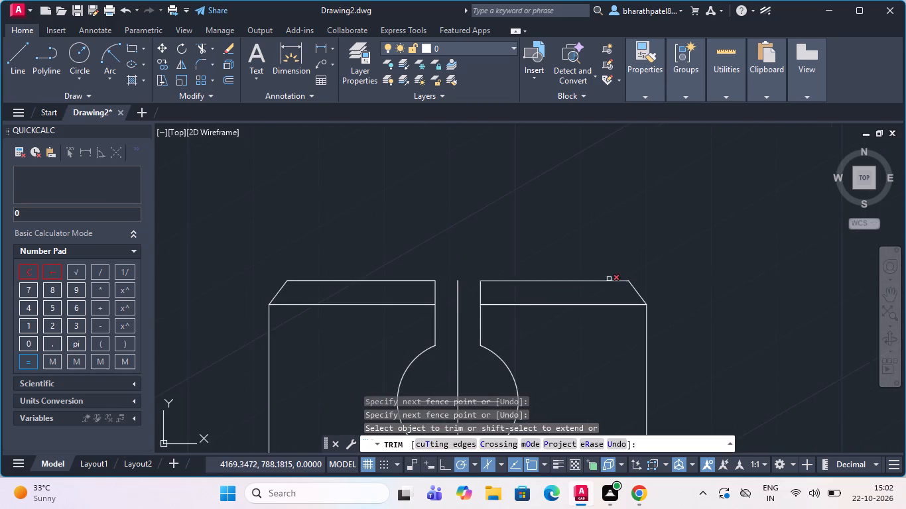
pyautogui.scroll(4, 620, 288)
pyautogui.scroll(8, 661, 253)
pyautogui.moveTo(537, 256); pyautogui.dragTo(549, 260)
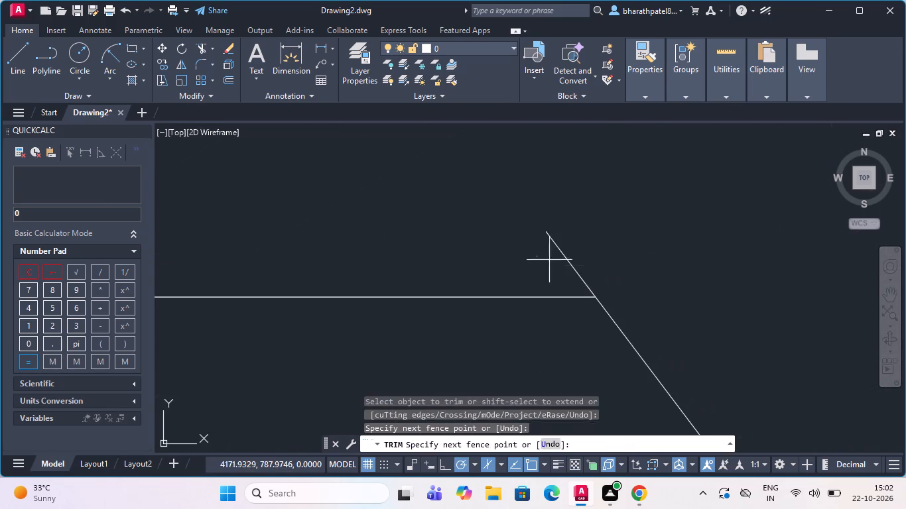
pyautogui.click(645, 273)
pyautogui.scroll(-15, 643, 264)
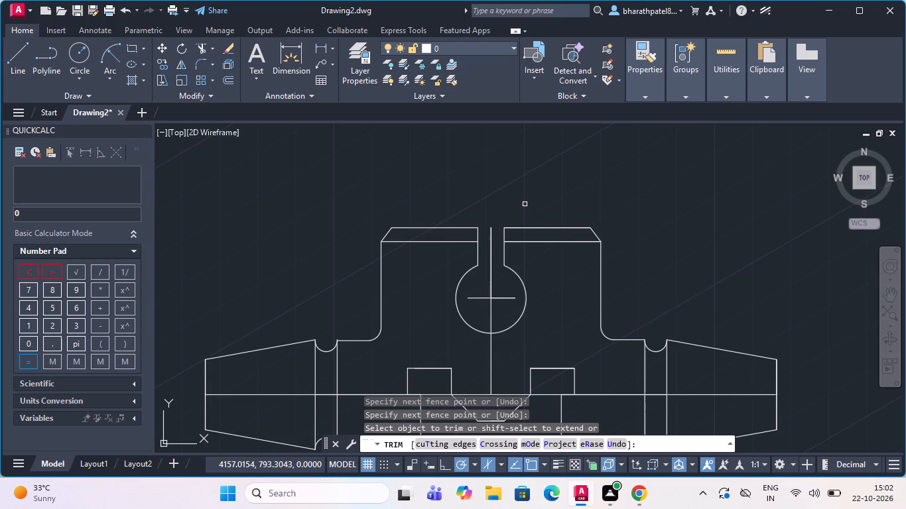
pyautogui.scroll(-1, 525, 204)
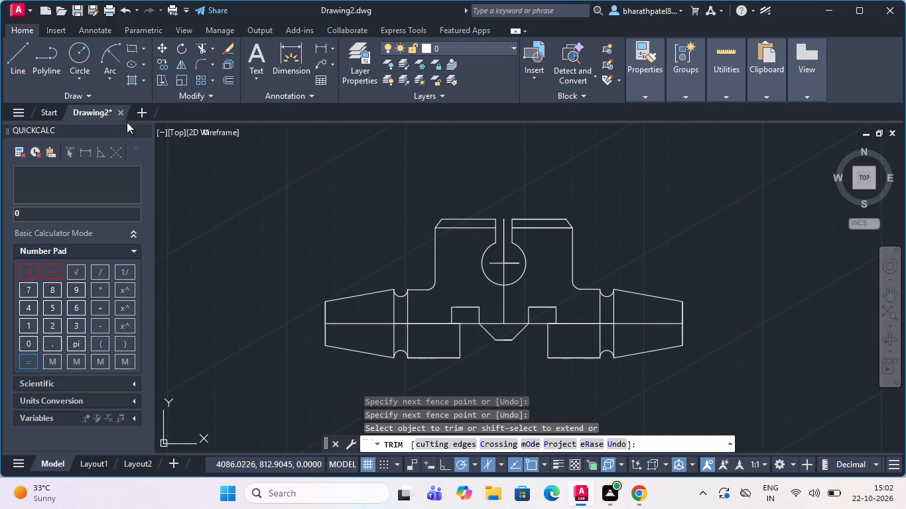
# Draw a line across the block's base from the left notch's inner top endpoint to the right notch's inner top corner.
pyautogui.click(13, 60)
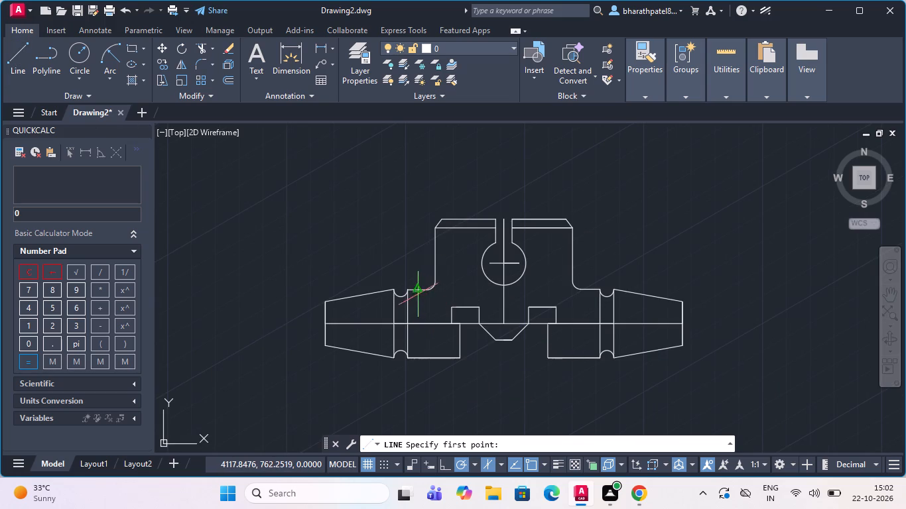
pyautogui.scroll(8, 416, 294)
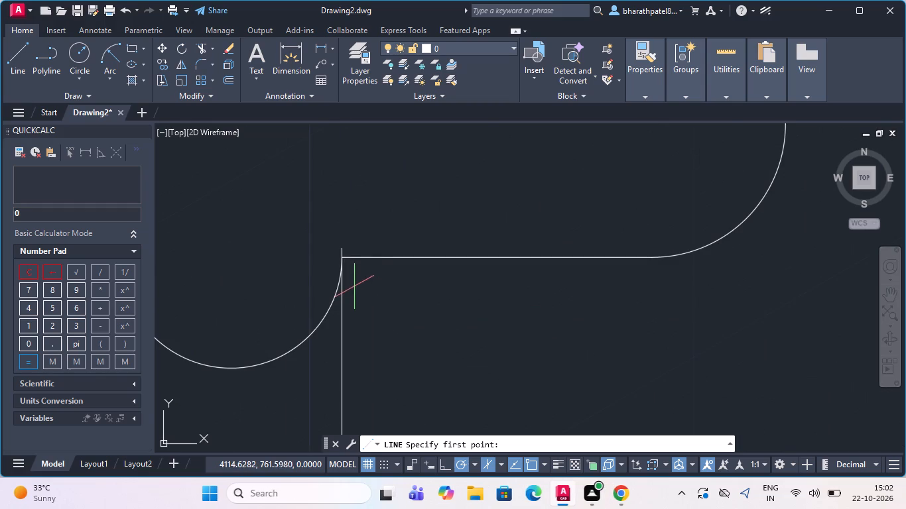
pyautogui.scroll(-3, 354, 286)
pyautogui.scroll(4, 354, 278)
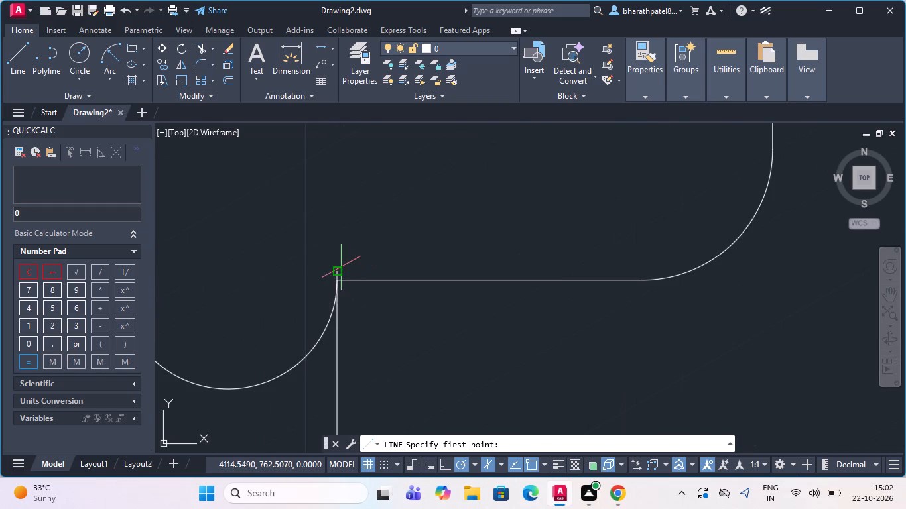
pyautogui.click(338, 267)
pyautogui.scroll(-6, 451, 247)
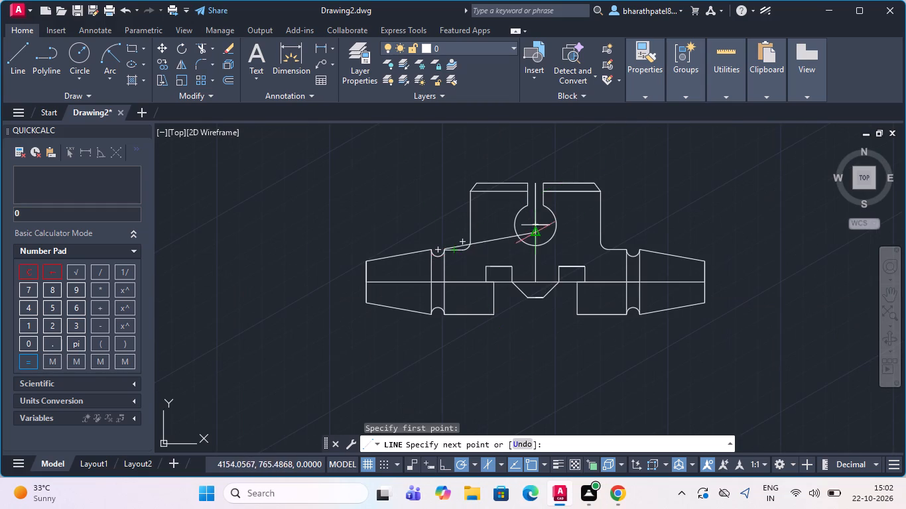
pyautogui.scroll(4, 609, 237)
pyautogui.scroll(4, 698, 305)
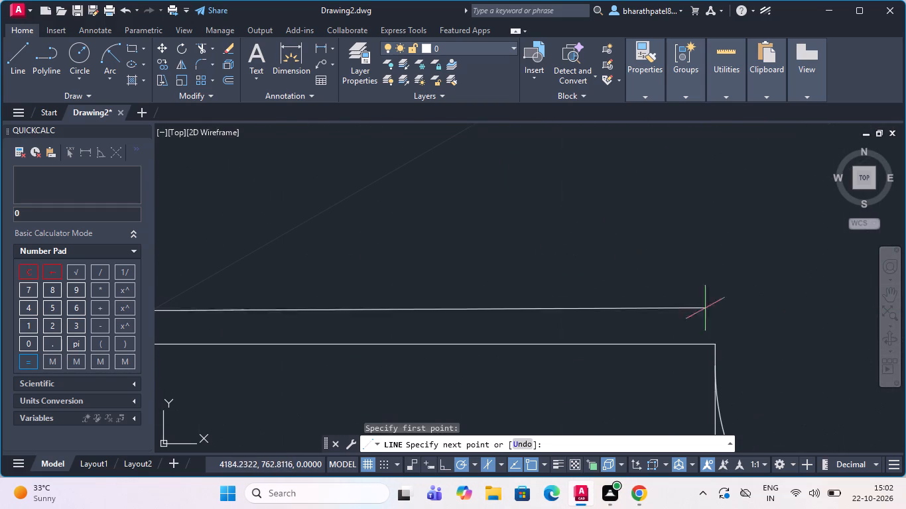
pyautogui.click(714, 342)
pyautogui.scroll(-4, 717, 327)
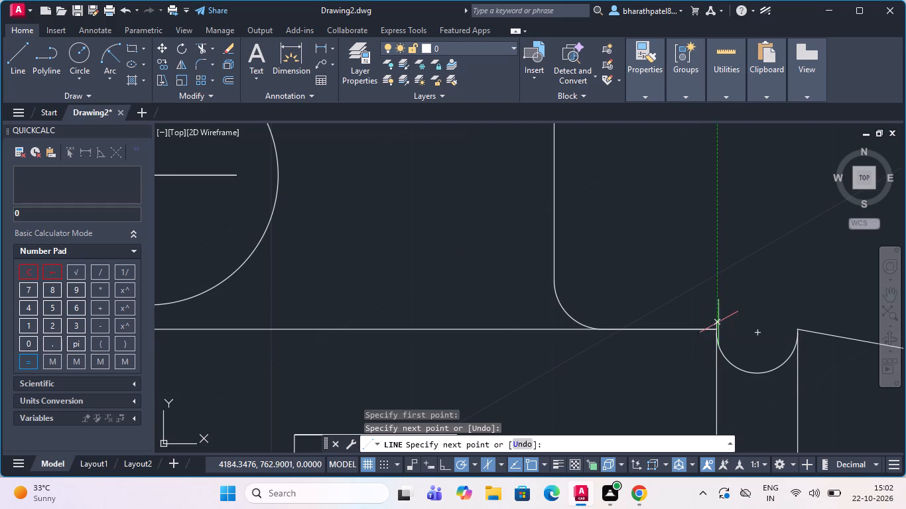
pyautogui.press('Escape')
# Erase the old short horizontal edge and the fillet arc at the block's lower-left corner.
pyautogui.scroll(-3, 405, 300)
pyautogui.scroll(2, 226, 303)
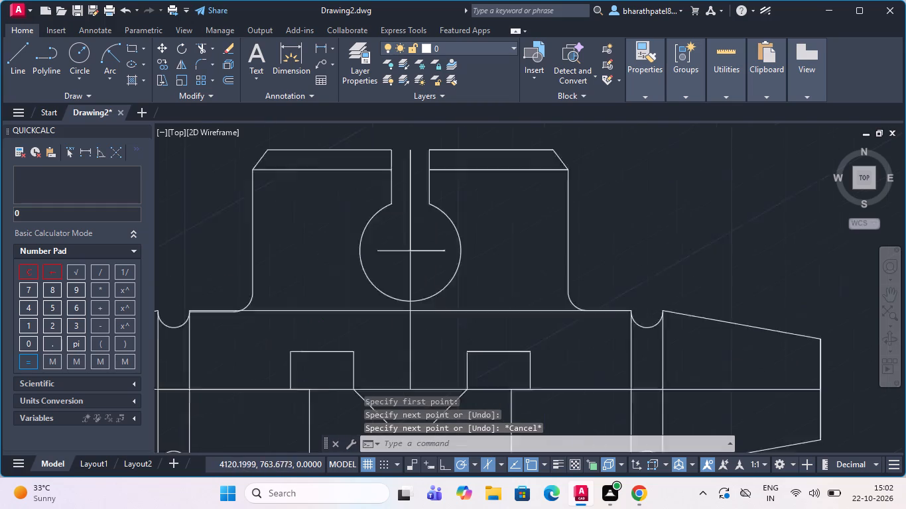
pyautogui.scroll(2, 226, 302)
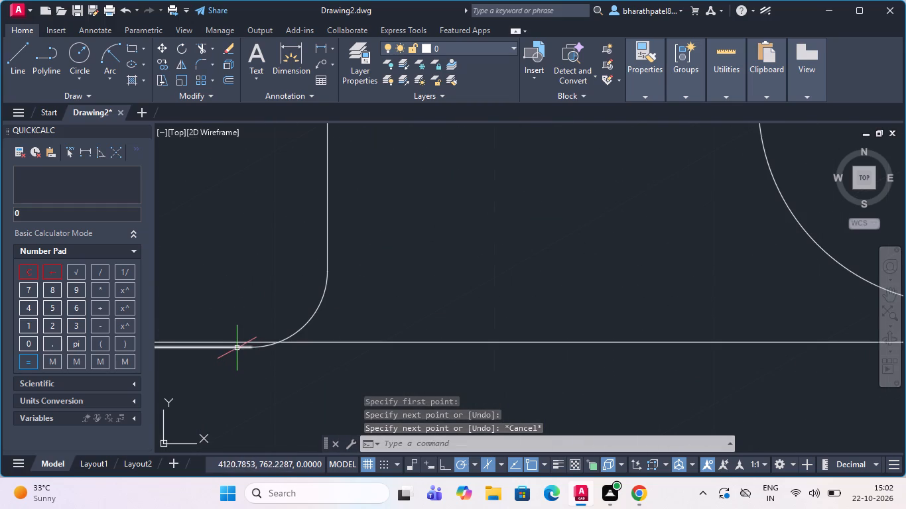
pyautogui.click(237, 347)
pyautogui.press('Delete')
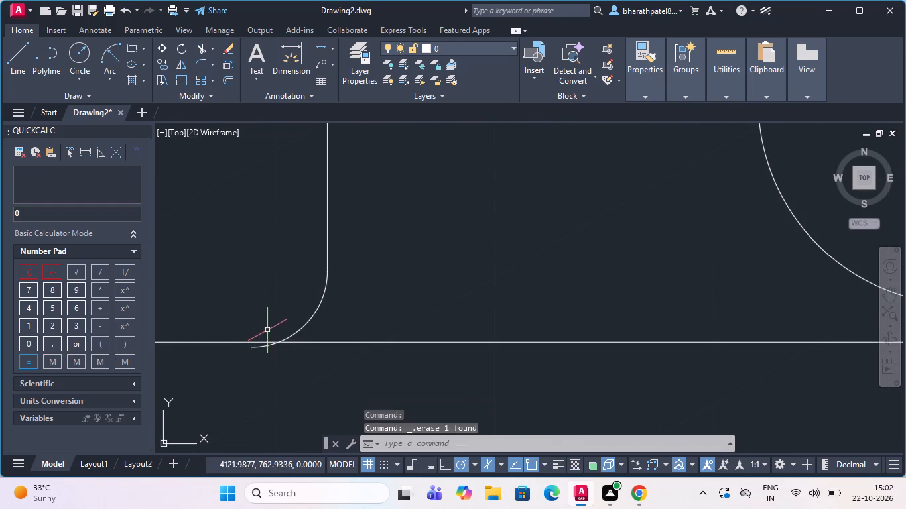
pyautogui.click(312, 319)
pyautogui.press('Delete')
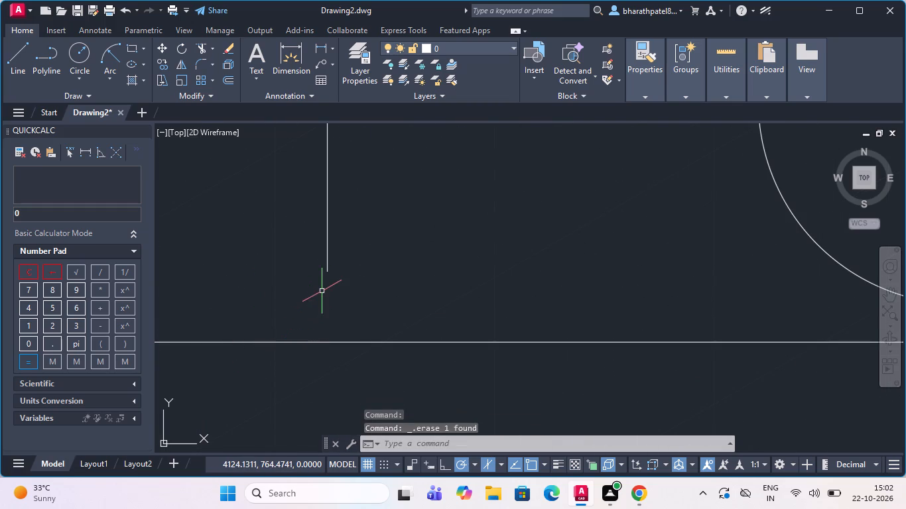
# Fillet the block's left vertical side with the new base line, keeping the current fillet radius.
pyautogui.click(200, 59)
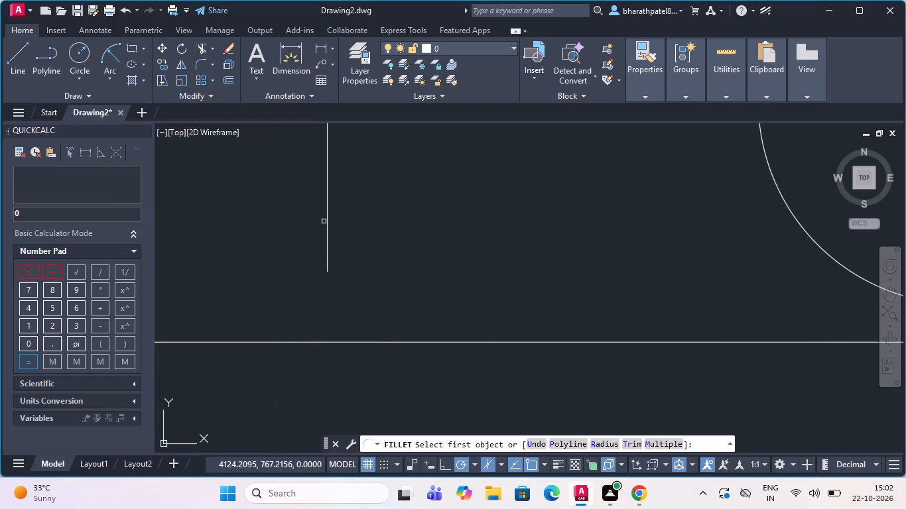
pyautogui.click(328, 228)
pyautogui.click(214, 343)
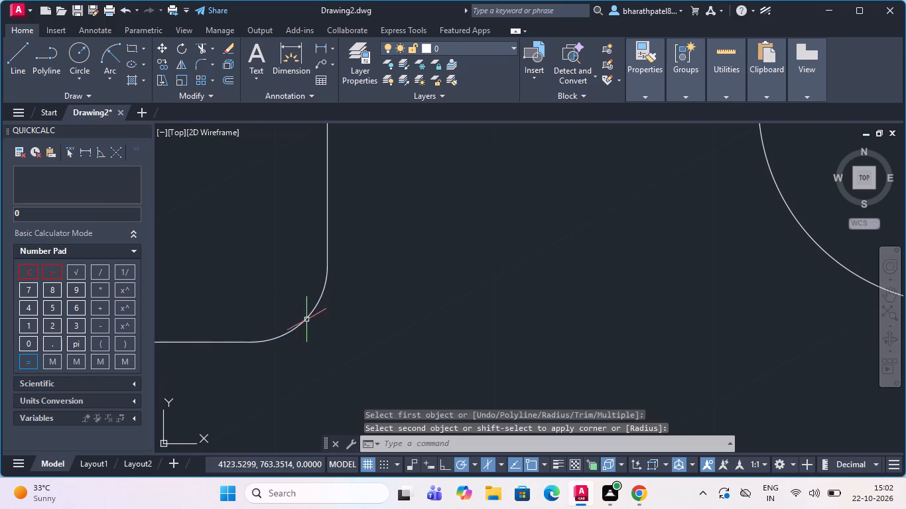
# Draw another line across the block's base between the inner top corners of the left and right notches.
pyautogui.scroll(-4, 339, 319)
pyautogui.scroll(2, 300, 329)
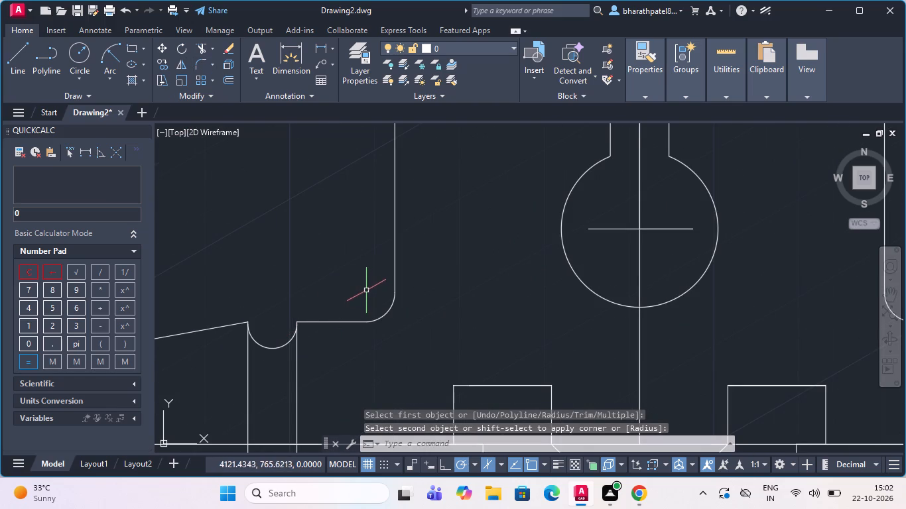
pyautogui.click(11, 52)
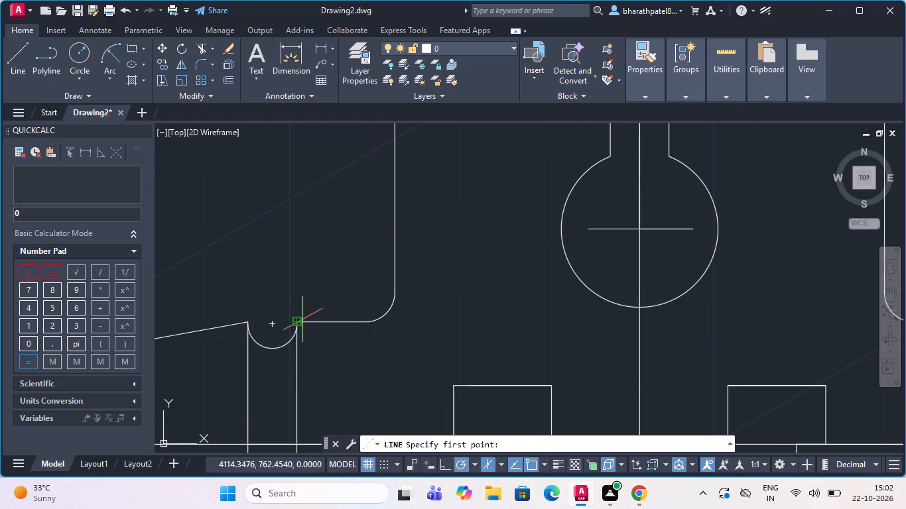
pyautogui.moveTo(297, 321); pyautogui.dragTo(304, 319)
pyautogui.scroll(-3, 425, 305)
pyautogui.scroll(4, 570, 304)
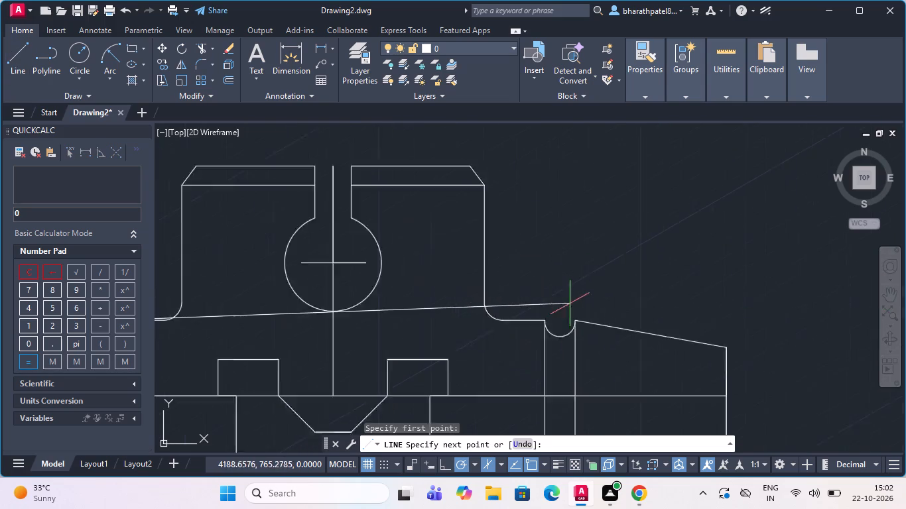
pyautogui.click(499, 347)
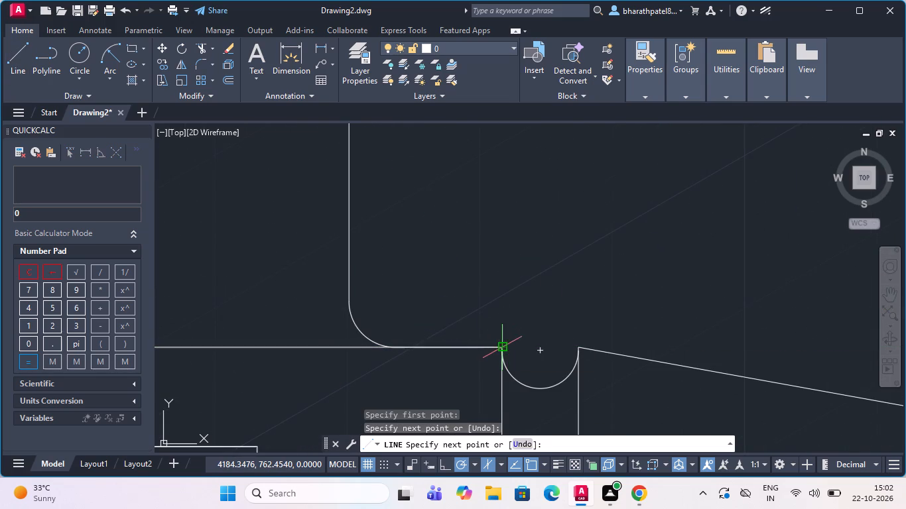
pyautogui.scroll(-4, 499, 304)
pyautogui.press('Escape')
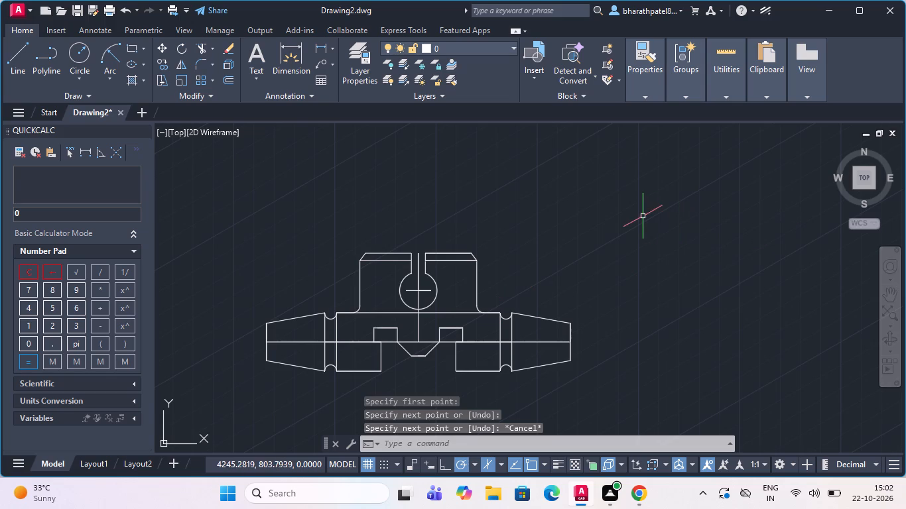
# Add a linear dimension for the block's width between the lower ends of its angled corners, placed above the block.
pyautogui.scroll(-2, 389, 256)
pyautogui.scroll(1, 479, 250)
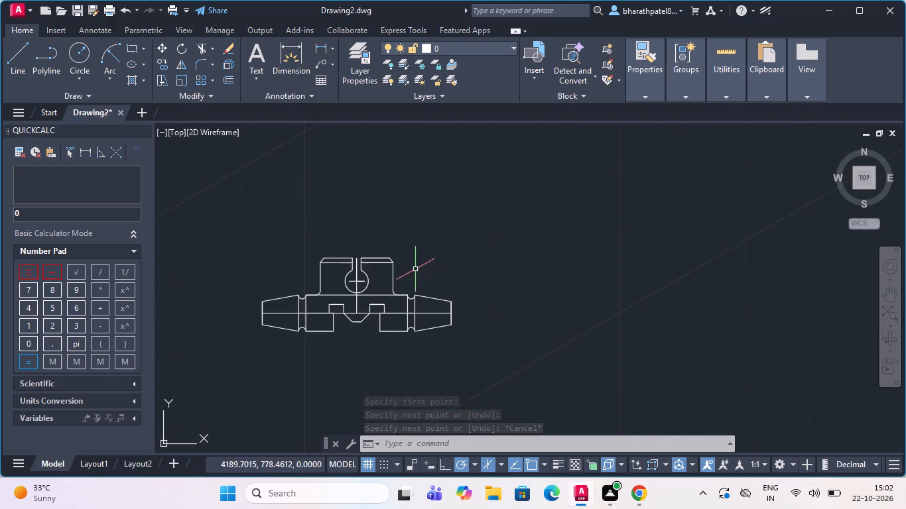
pyautogui.scroll(-2, 418, 267)
pyautogui.scroll(2, 318, 298)
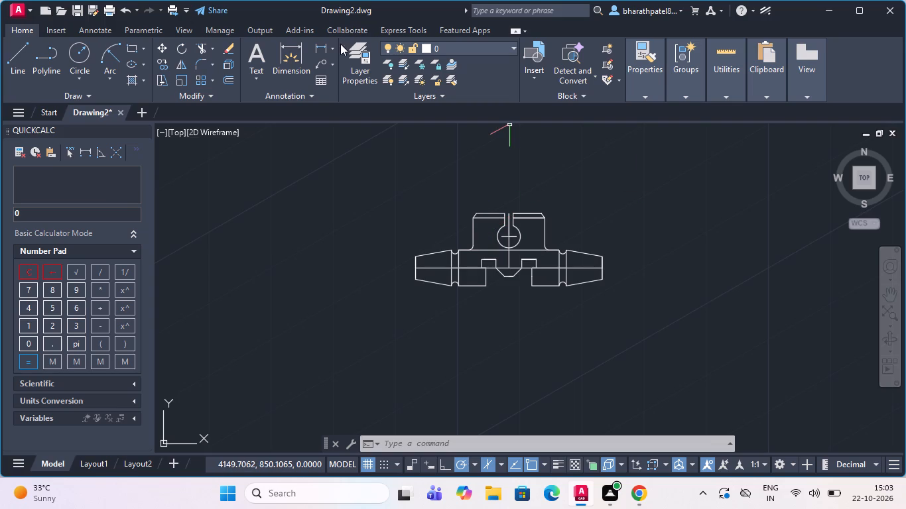
pyautogui.click(322, 47)
pyautogui.scroll(4, 503, 221)
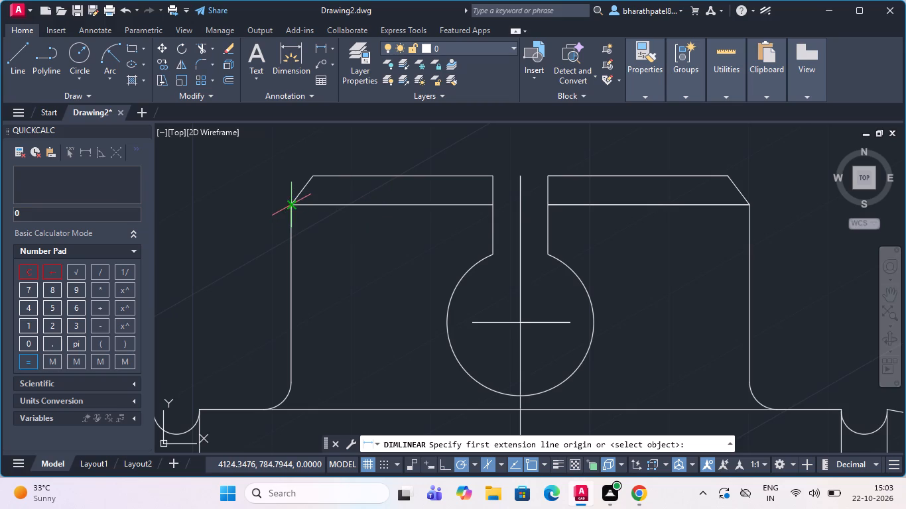
pyautogui.click(294, 204)
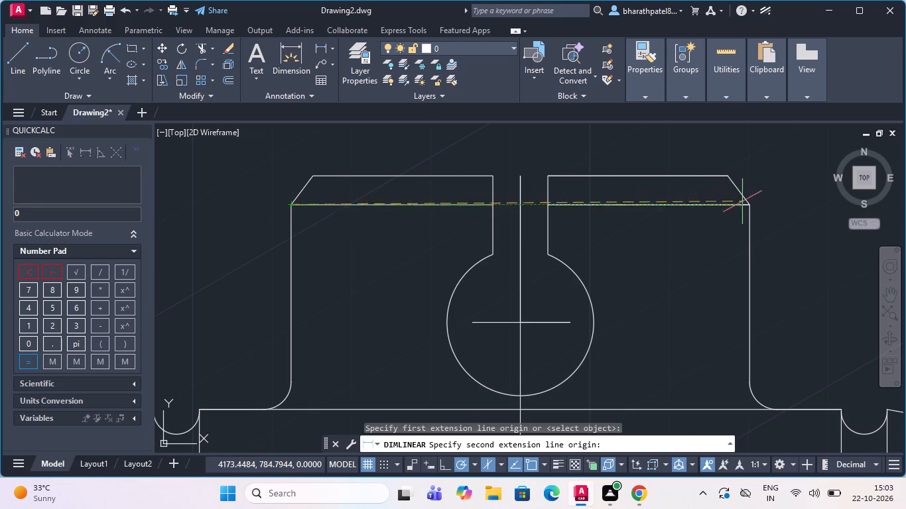
pyautogui.click(749, 203)
pyautogui.scroll(-3, 750, 209)
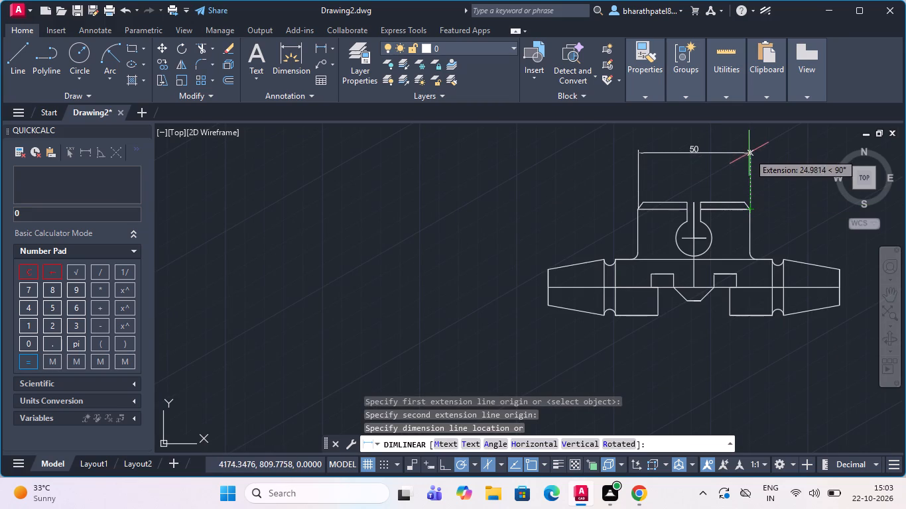
pyautogui.click(742, 166)
# Add a linear dimension for the keyhole slot's width between its top corners, placed between the block and its overall width dimension.
pyautogui.scroll(-3, 623, 201)
pyautogui.scroll(3, 665, 214)
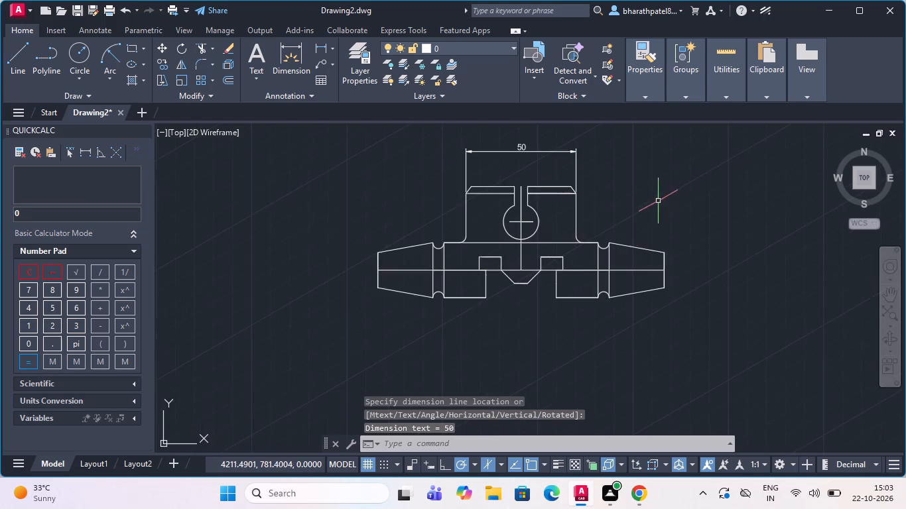
pyautogui.scroll(3, 554, 180)
pyautogui.click(318, 47)
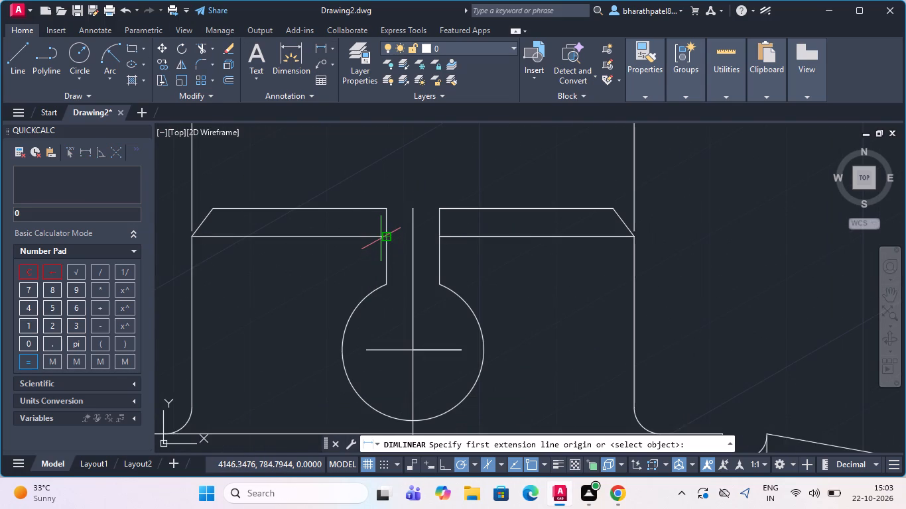
pyautogui.scroll(2, 380, 239)
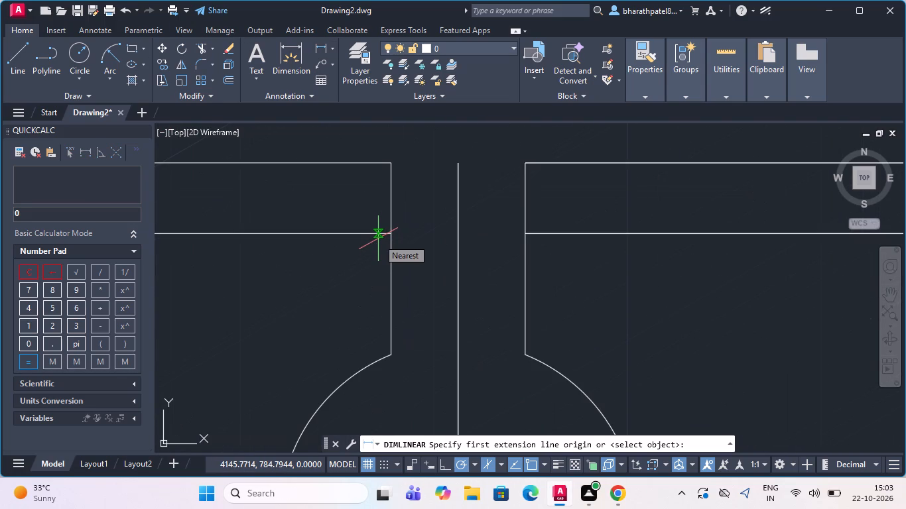
pyautogui.click(388, 162)
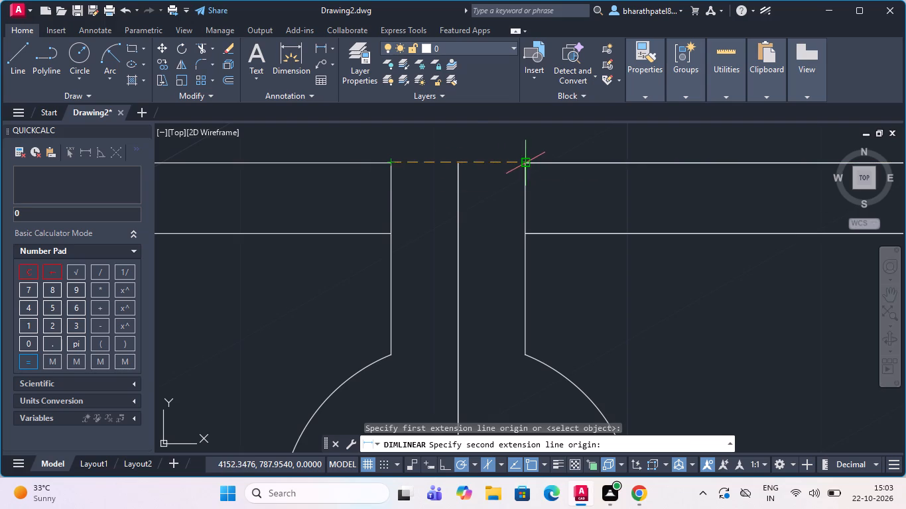
pyautogui.click(521, 164)
pyautogui.scroll(-6, 525, 169)
pyautogui.scroll(3, 526, 157)
pyautogui.click(523, 168)
pyautogui.scroll(-2, 523, 172)
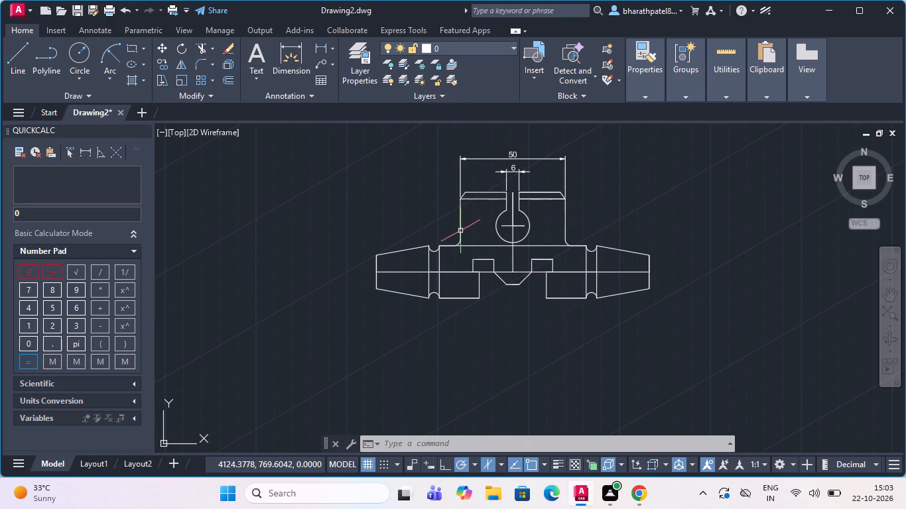
# Trim the horizontal centre line away from the right recess, right body section, right groove and right tapered end.
pyautogui.scroll(4, 545, 274)
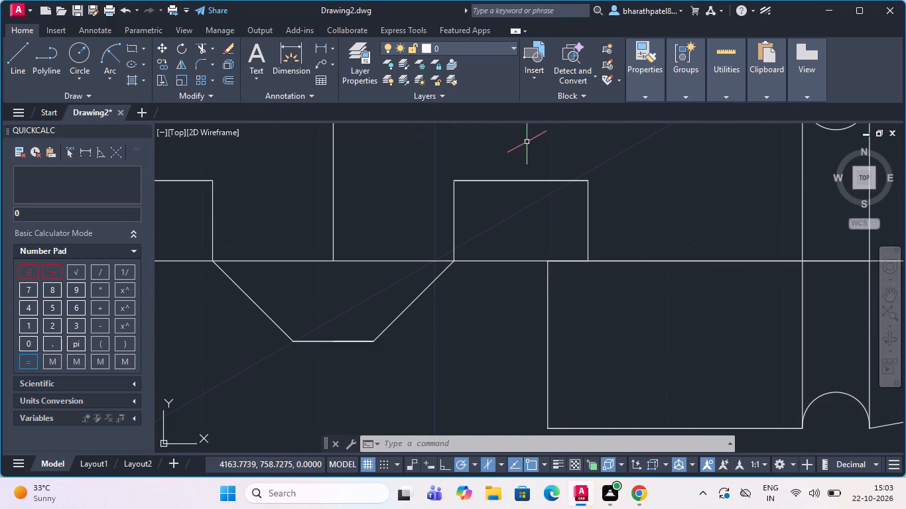
pyautogui.click(202, 46)
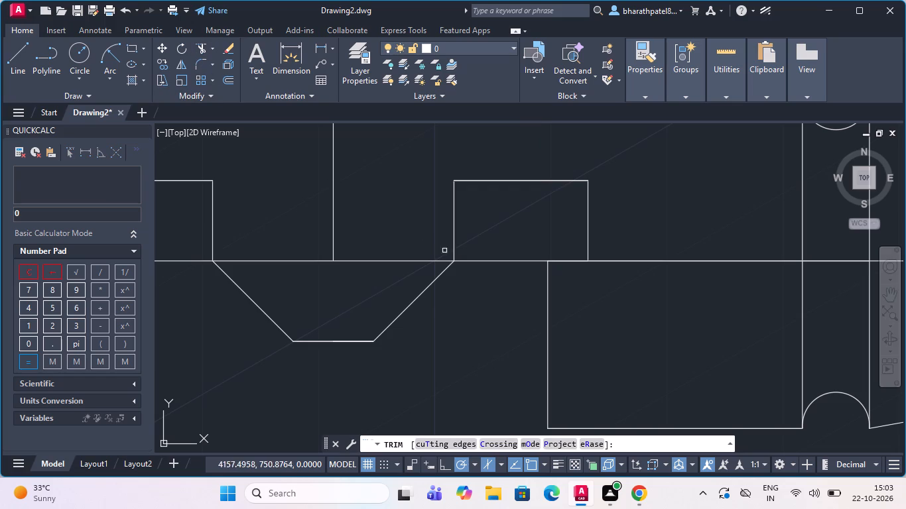
pyautogui.click(487, 260)
pyautogui.click(688, 260)
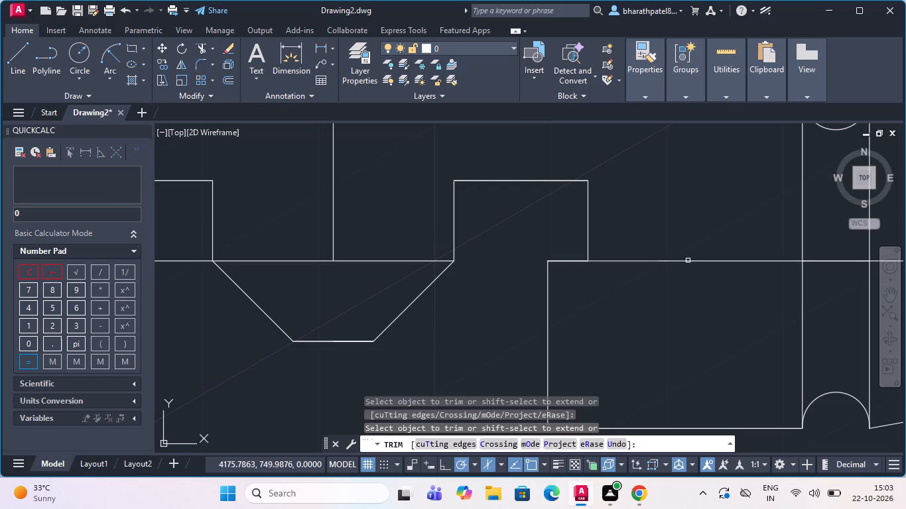
pyautogui.click(688, 260)
pyautogui.scroll(-3, 664, 262)
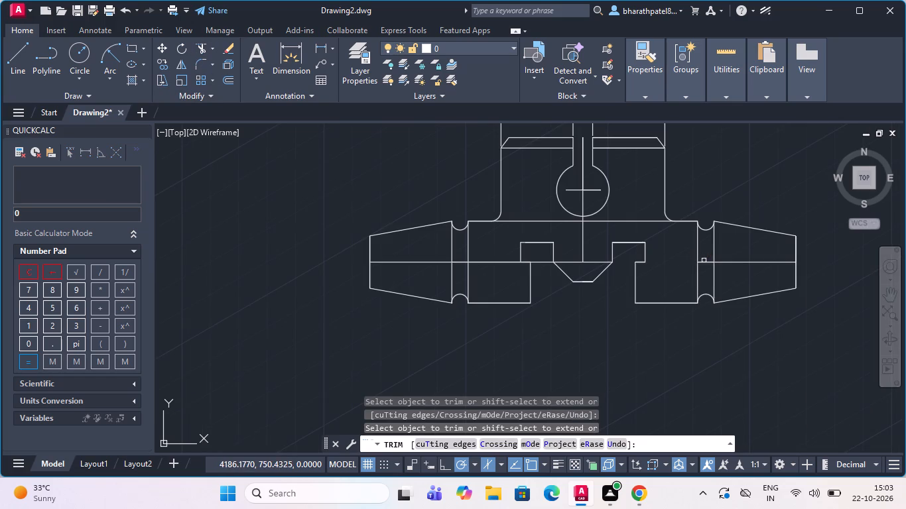
pyautogui.click(703, 264)
pyautogui.click(703, 262)
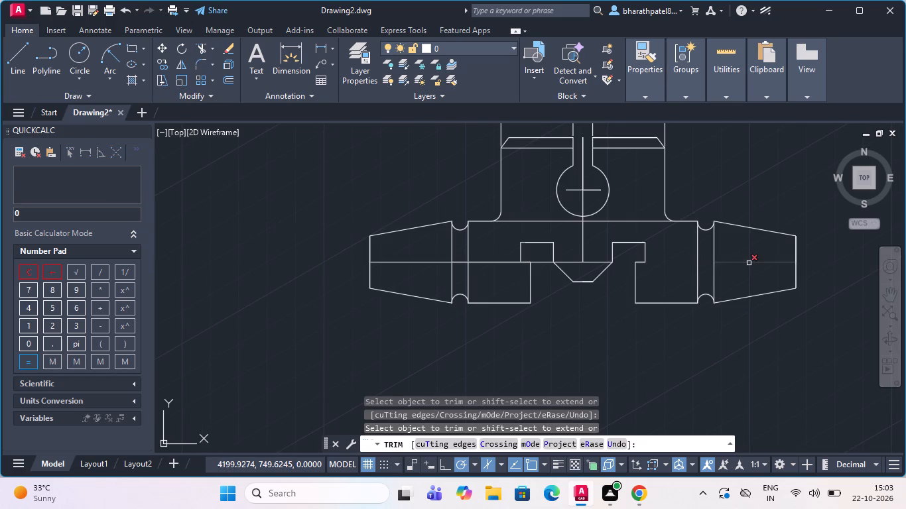
pyautogui.click(749, 262)
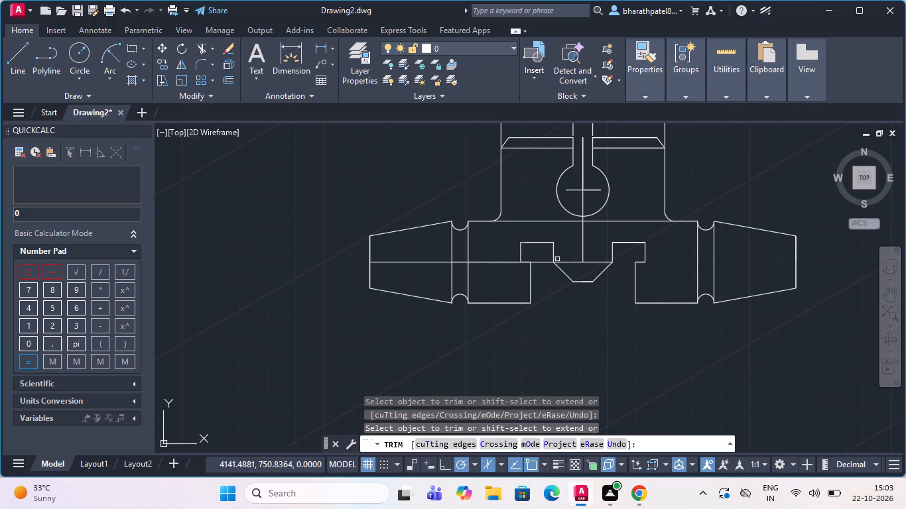
# Trim the horizontal centre line across the central V-shaped projection and beneath the left recess.
pyautogui.scroll(2, 567, 253)
pyautogui.click(567, 253)
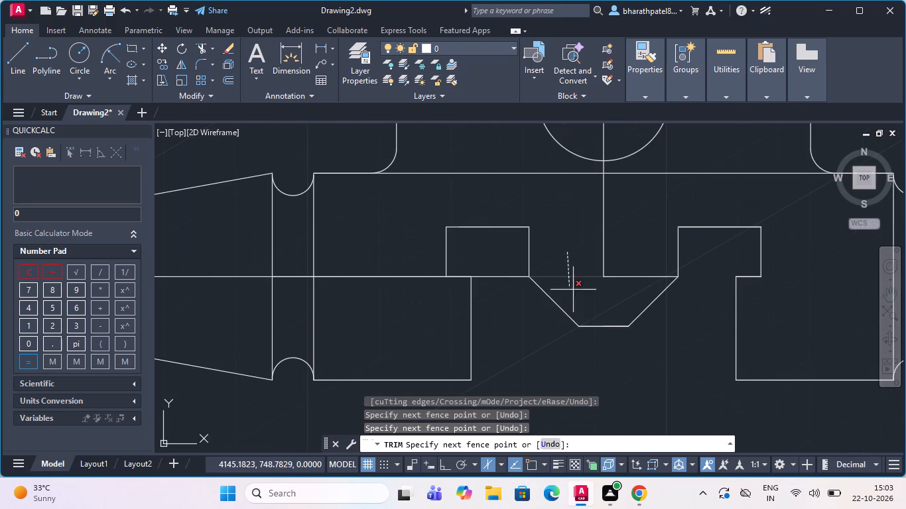
pyautogui.click(617, 299)
pyautogui.click(625, 290)
pyautogui.click(627, 267)
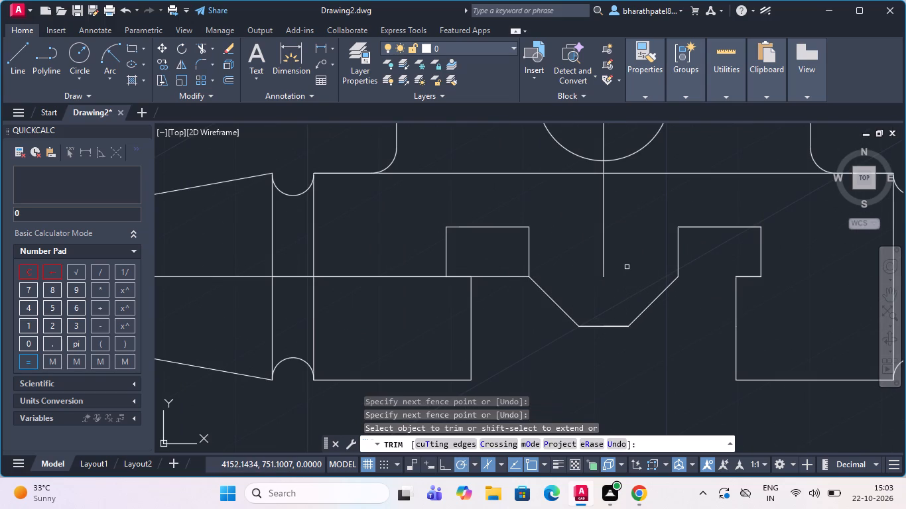
pyautogui.click(487, 277)
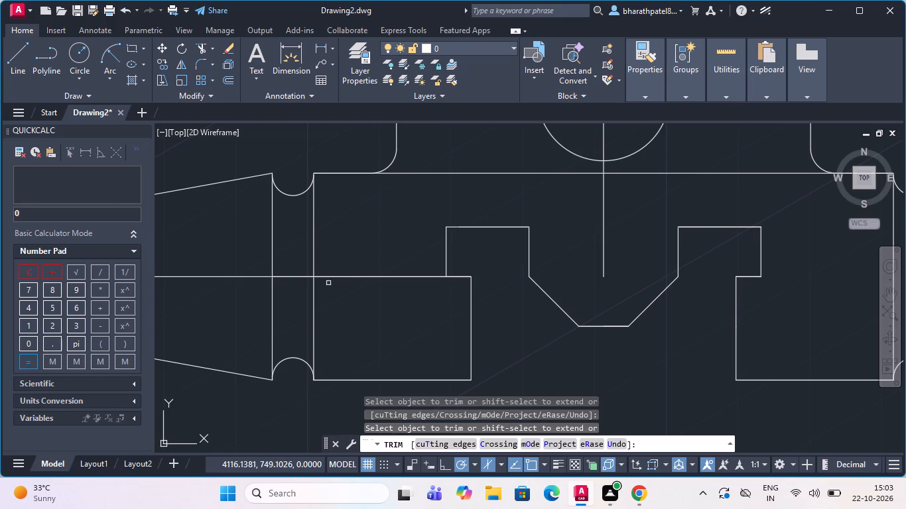
# Trim the remaining horizontal centre line from the left body section, left tapered end and left groove.
pyautogui.click(338, 275)
pyautogui.click(353, 269)
pyautogui.click(348, 294)
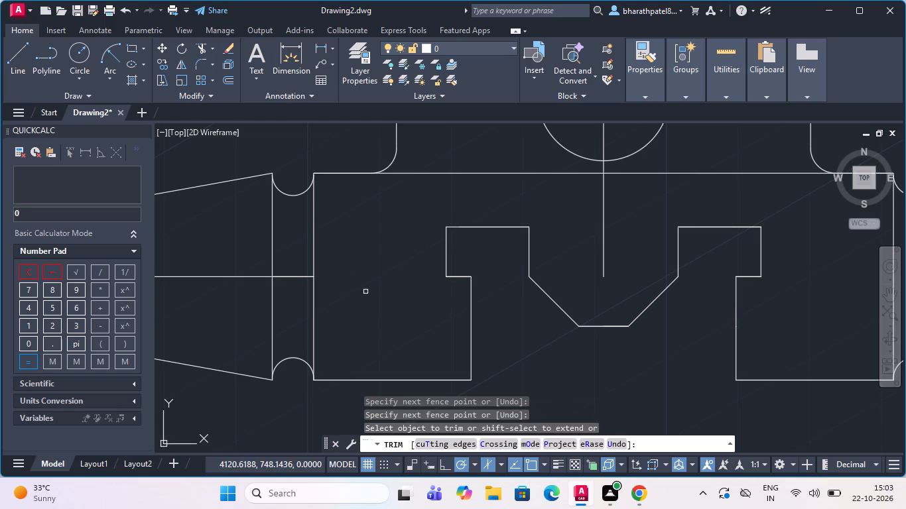
pyautogui.scroll(-3, 368, 292)
pyautogui.scroll(4, 336, 300)
pyautogui.click(318, 217)
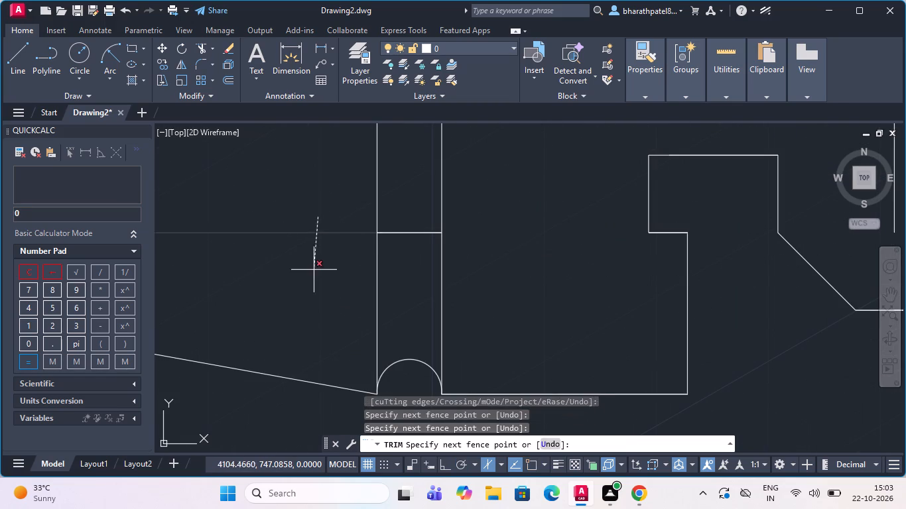
pyautogui.click(316, 270)
pyautogui.click(403, 218)
pyautogui.click(401, 276)
pyautogui.scroll(-4, 405, 276)
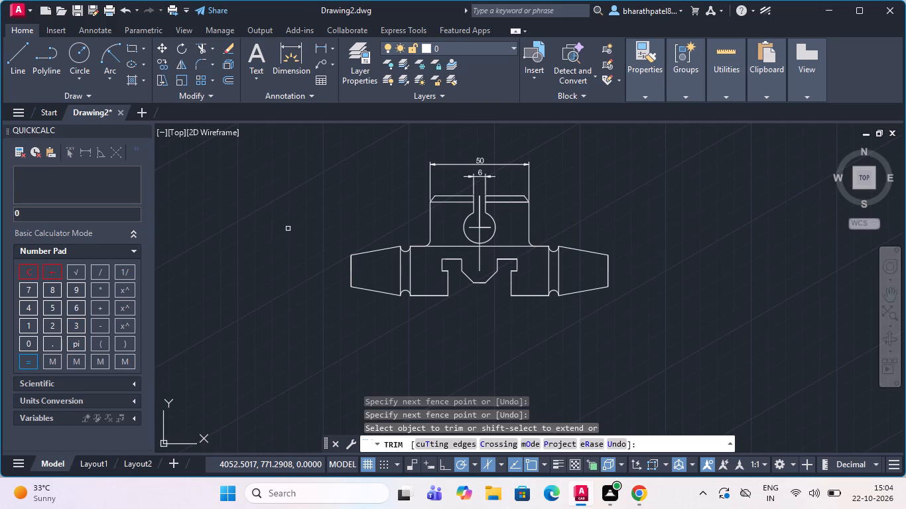
# Add a linear dimension between the upper ends of the central projection's two angled sides, placed below the part.
pyautogui.click(320, 50)
pyautogui.scroll(2, 451, 264)
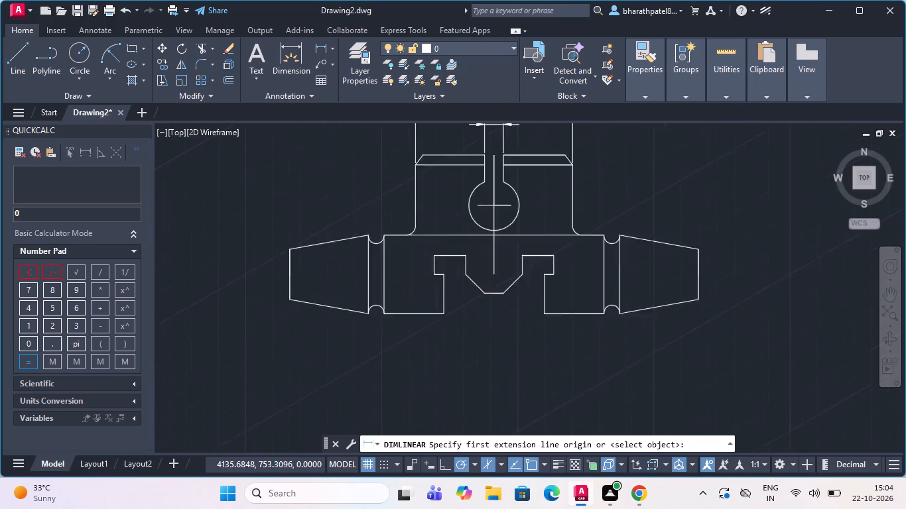
pyautogui.scroll(1, 451, 264)
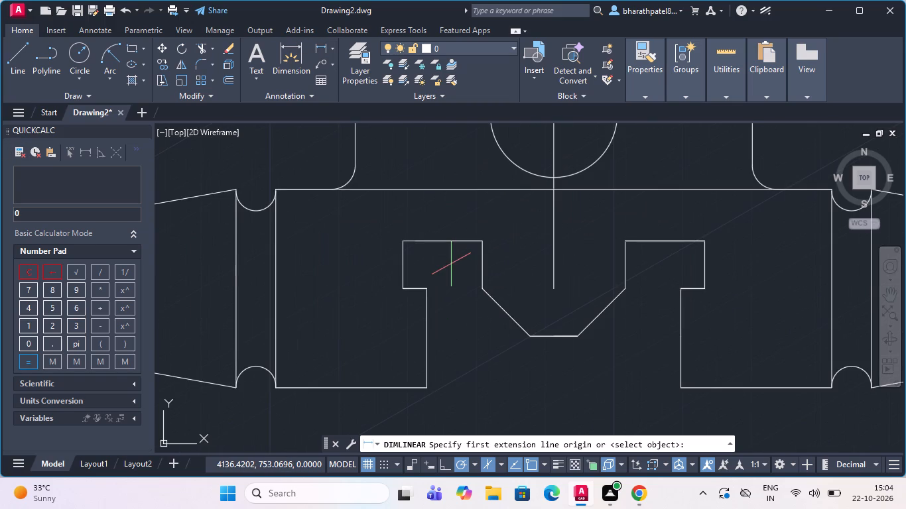
pyautogui.scroll(-3, 420, 293)
pyautogui.scroll(1, 428, 341)
pyautogui.scroll(-2, 428, 339)
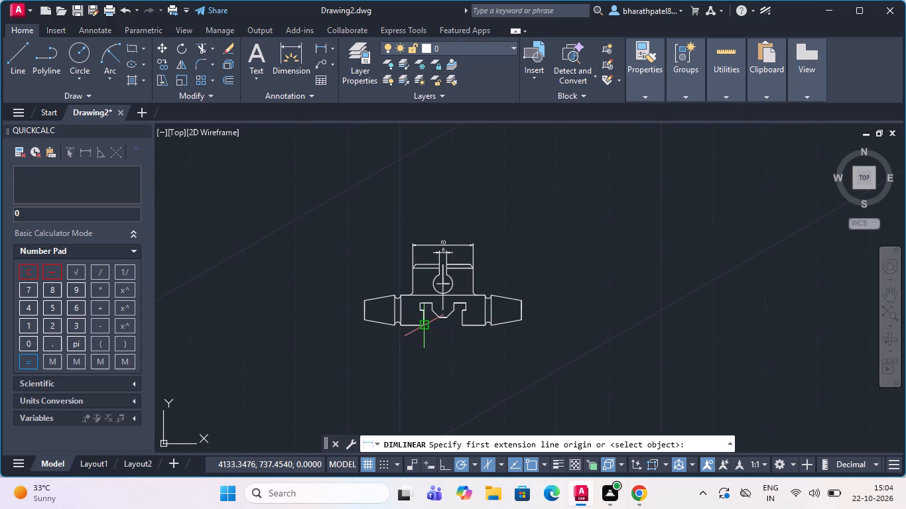
pyautogui.scroll(5, 425, 320)
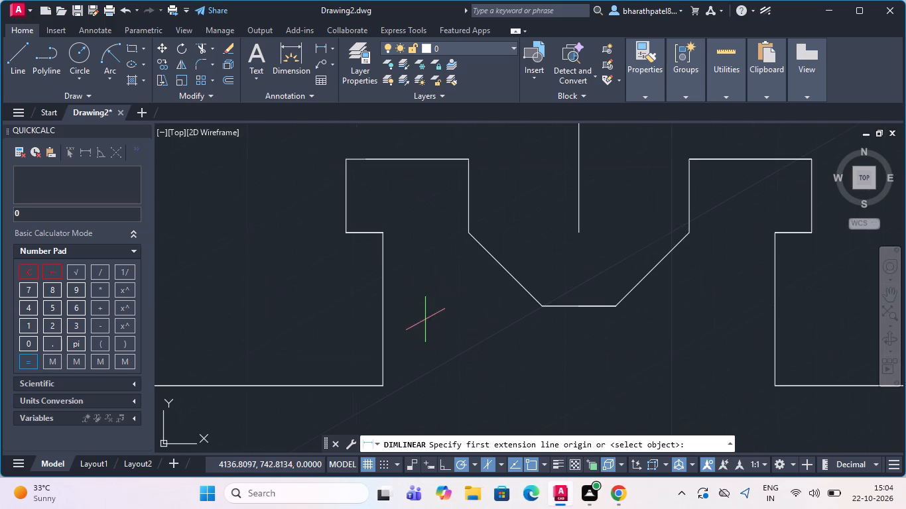
pyautogui.click(467, 229)
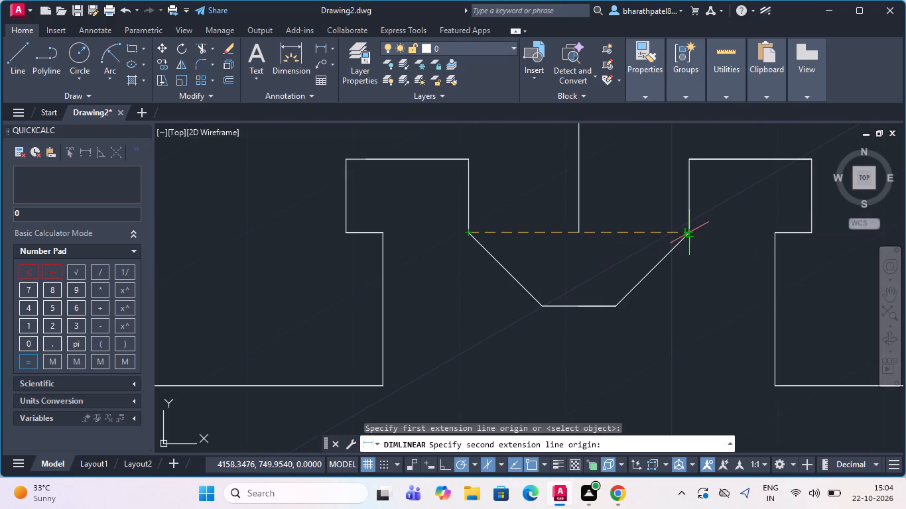
pyautogui.scroll(3, 686, 231)
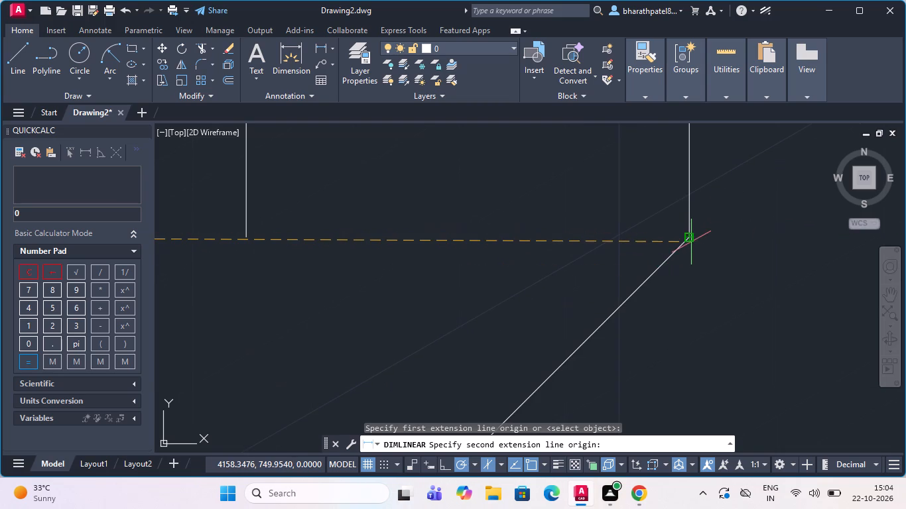
pyautogui.click(692, 235)
pyautogui.scroll(-4, 692, 235)
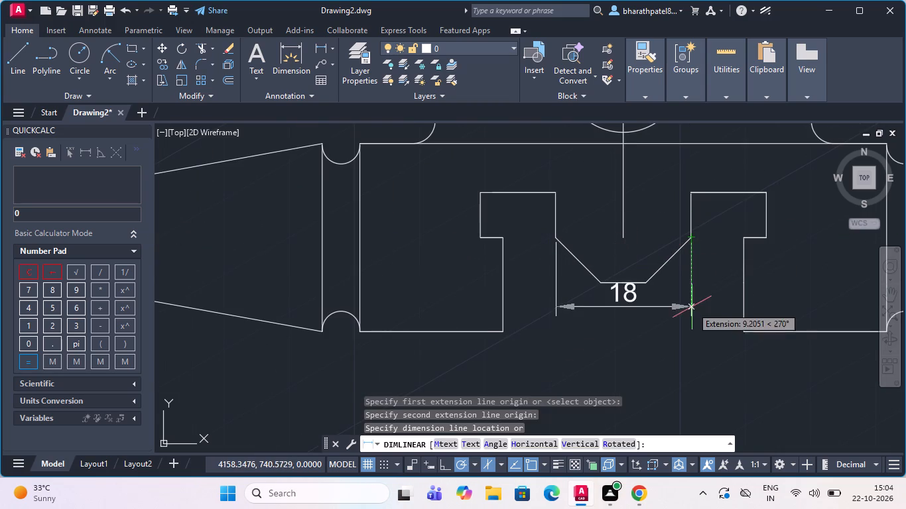
pyautogui.scroll(-2, 627, 302)
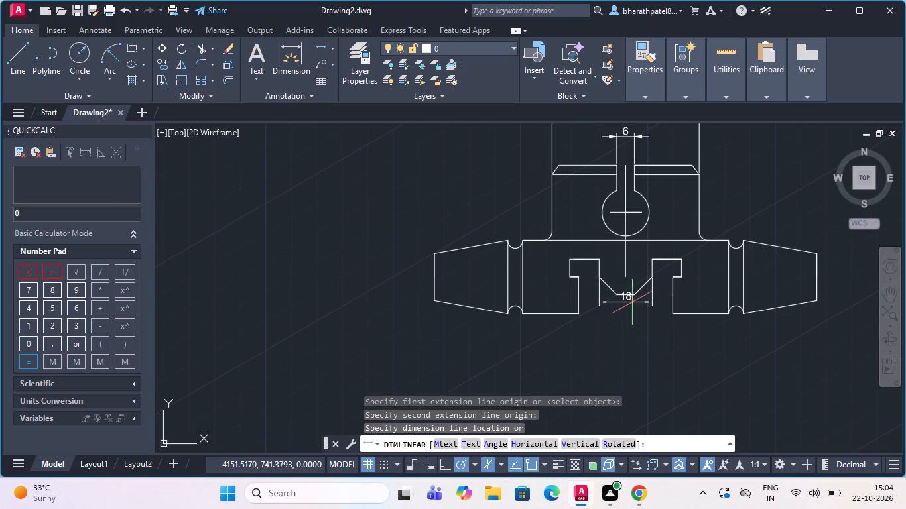
pyautogui.scroll(2, 646, 307)
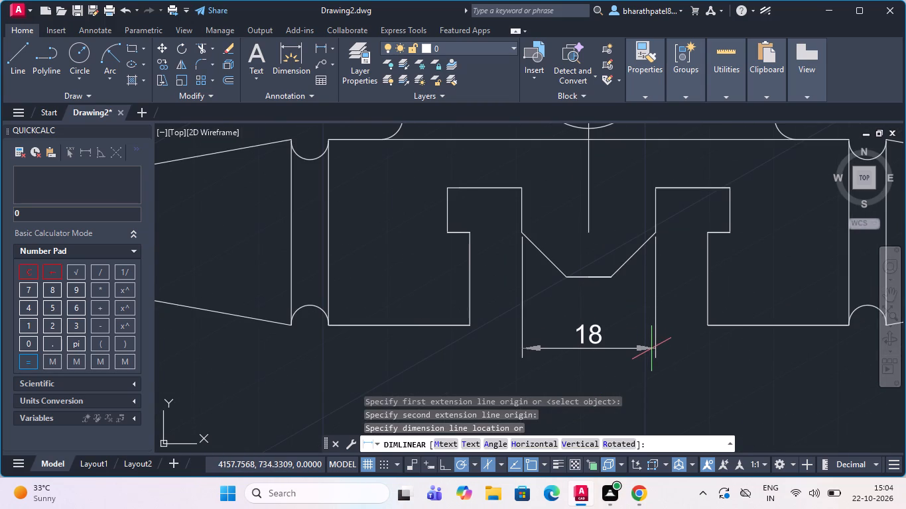
pyautogui.click(651, 350)
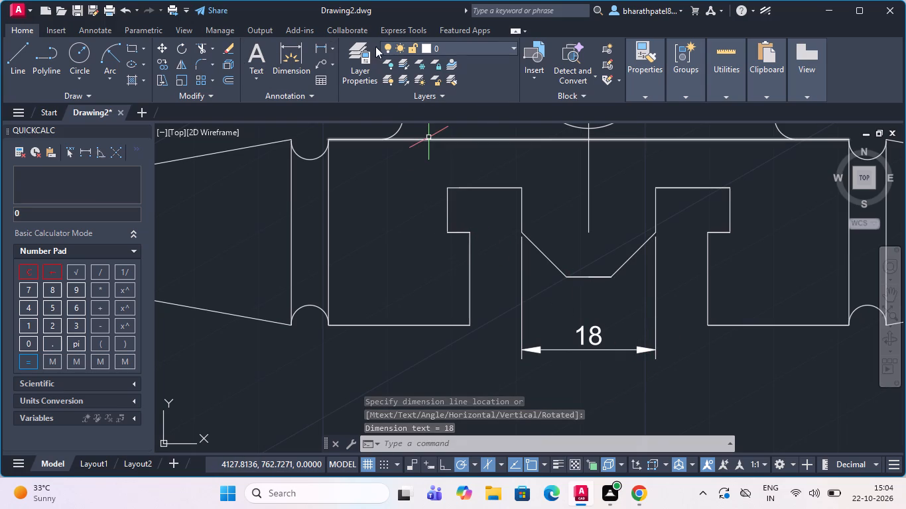
# Add a linear dimension for the bottom opening's width between its lower corners, placed beneath the central projection's dimension.
pyautogui.click(318, 52)
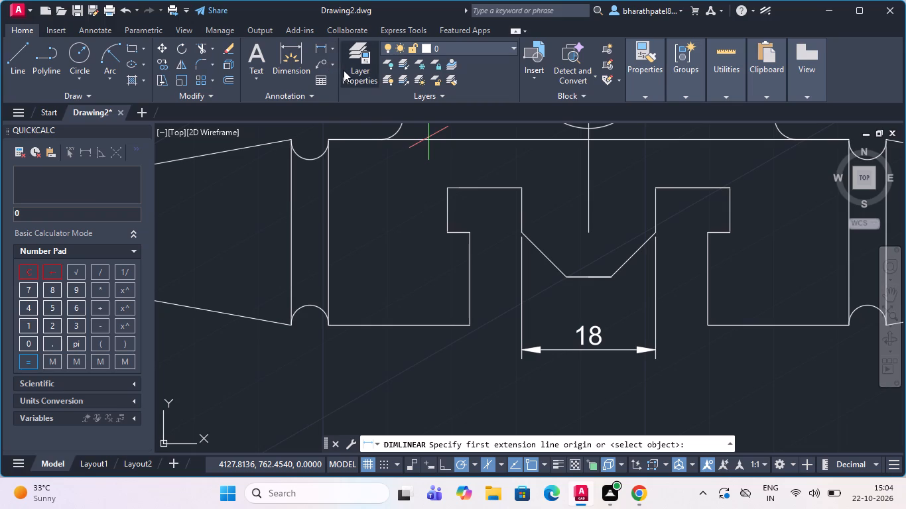
pyautogui.scroll(-1, 342, 237)
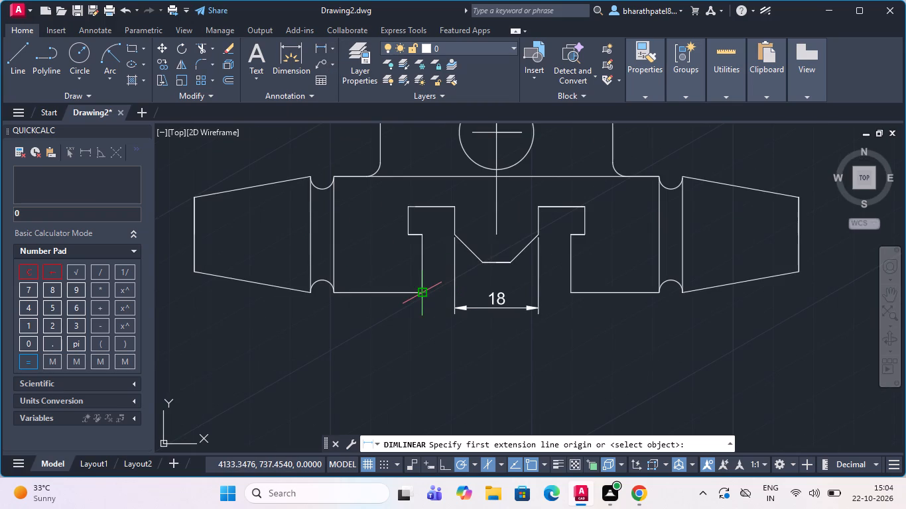
pyautogui.click(422, 297)
pyautogui.click(574, 294)
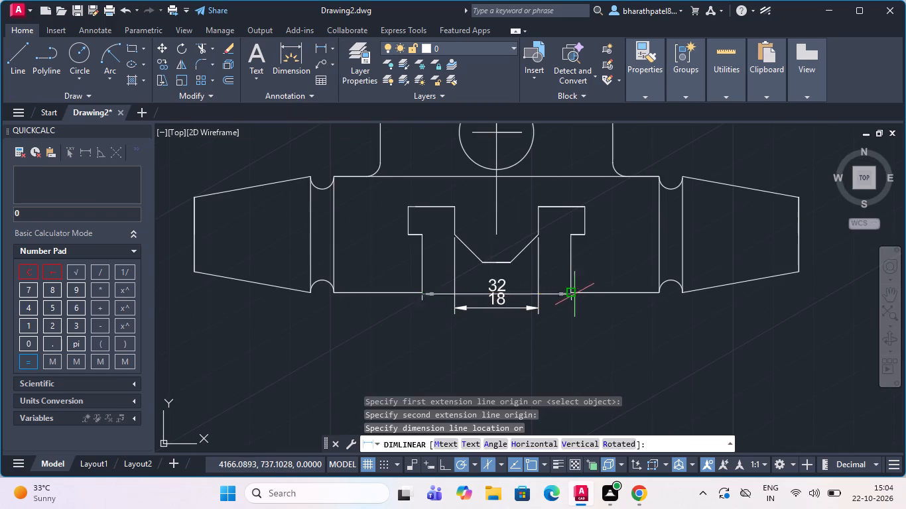
pyautogui.click(565, 335)
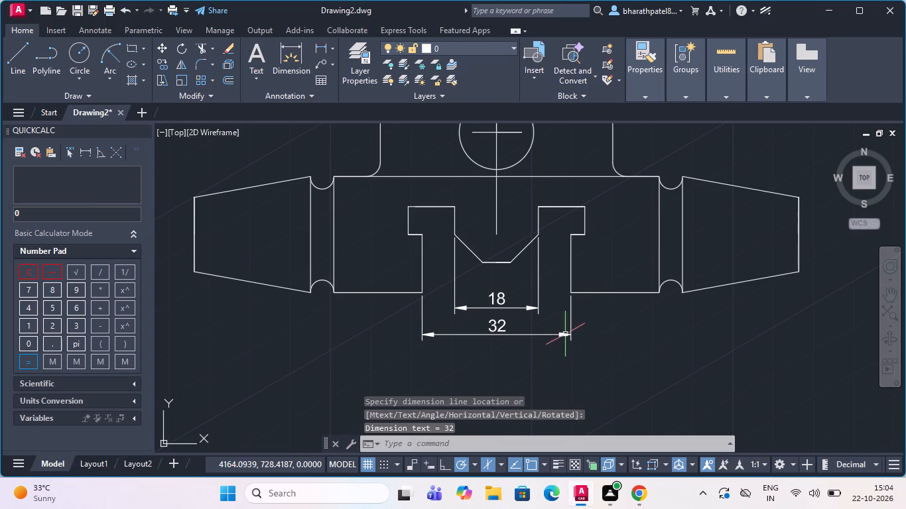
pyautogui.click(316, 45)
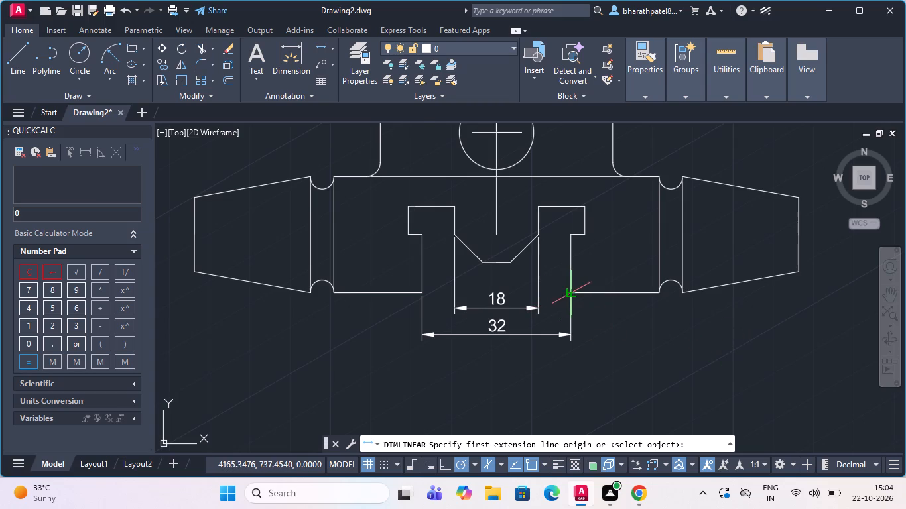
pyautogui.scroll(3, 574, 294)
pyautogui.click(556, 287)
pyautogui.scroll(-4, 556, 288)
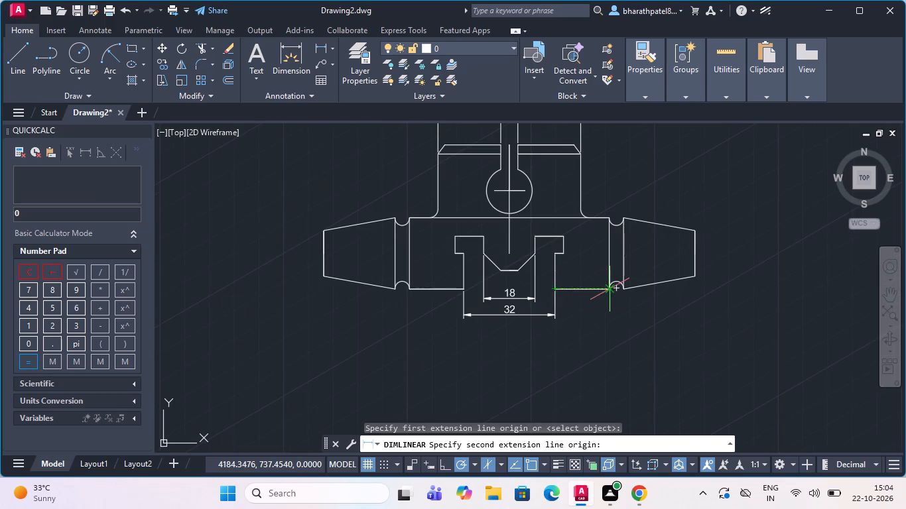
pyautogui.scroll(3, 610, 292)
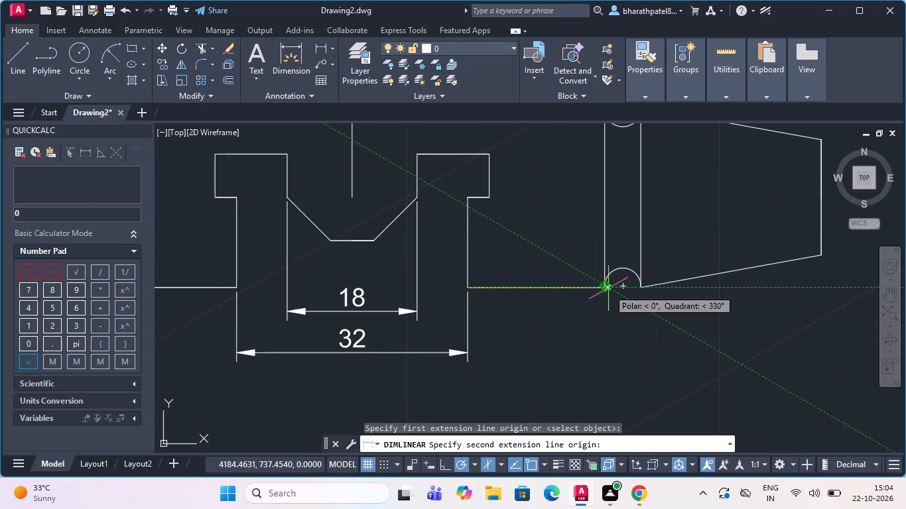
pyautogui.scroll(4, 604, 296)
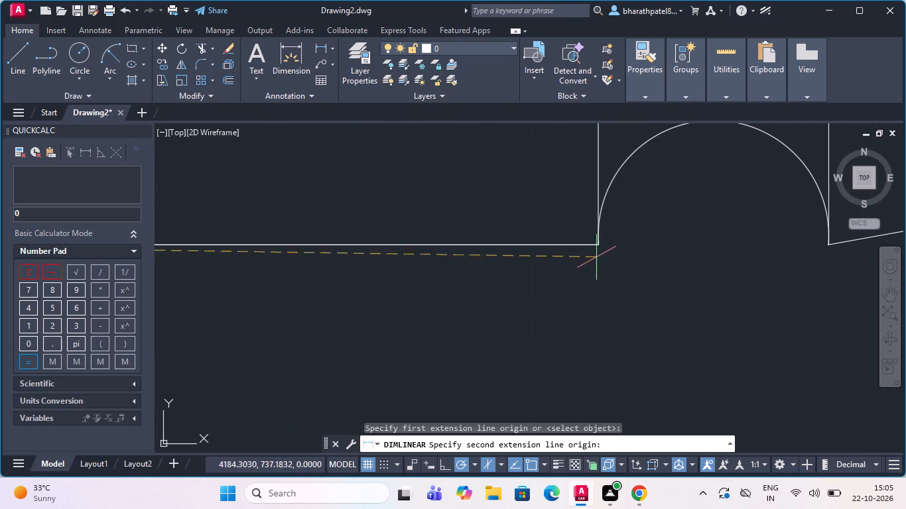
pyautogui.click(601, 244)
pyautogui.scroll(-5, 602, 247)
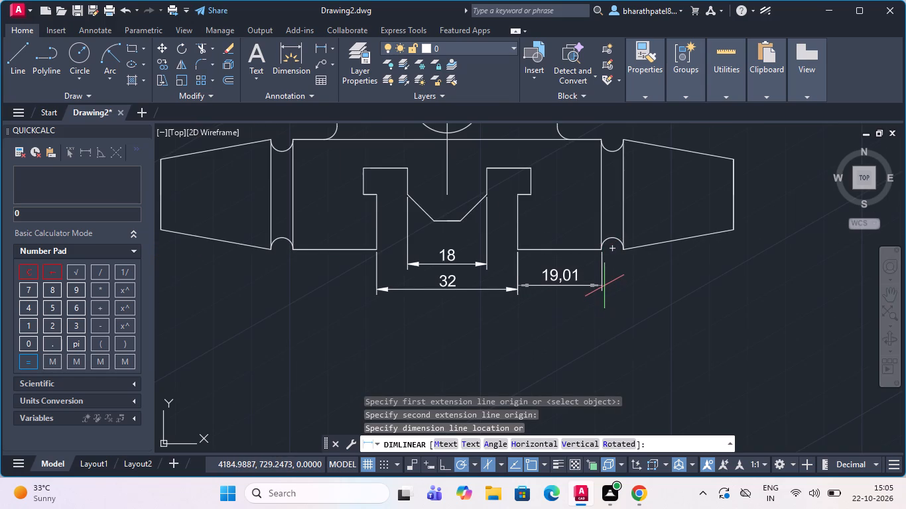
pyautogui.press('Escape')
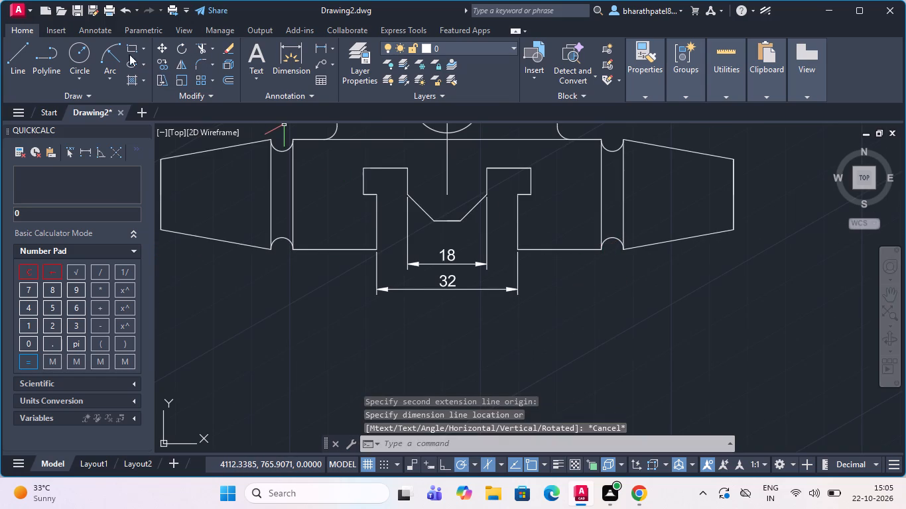
# Add a linear dimension for the bottom edge between the opening and the right groove, aligned with the opening-width dimension.
pyautogui.click(316, 43)
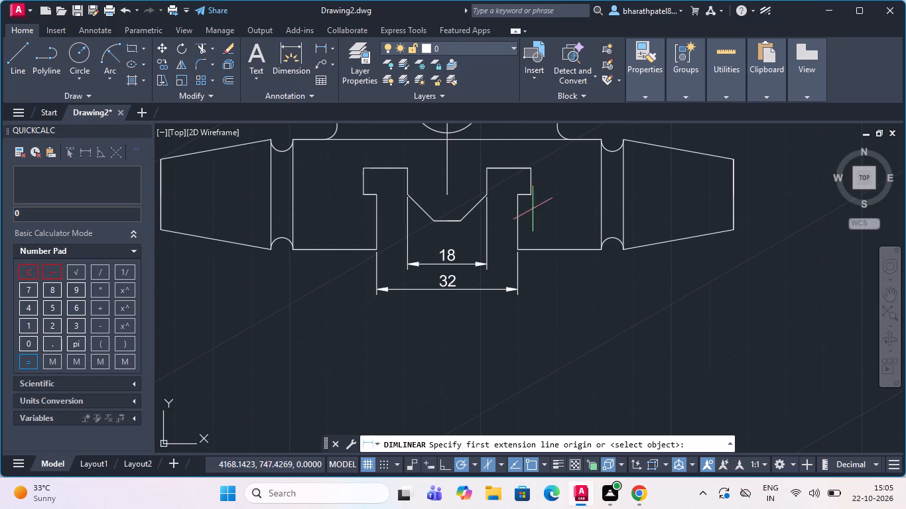
pyautogui.scroll(4, 576, 245)
pyautogui.click(192, 272)
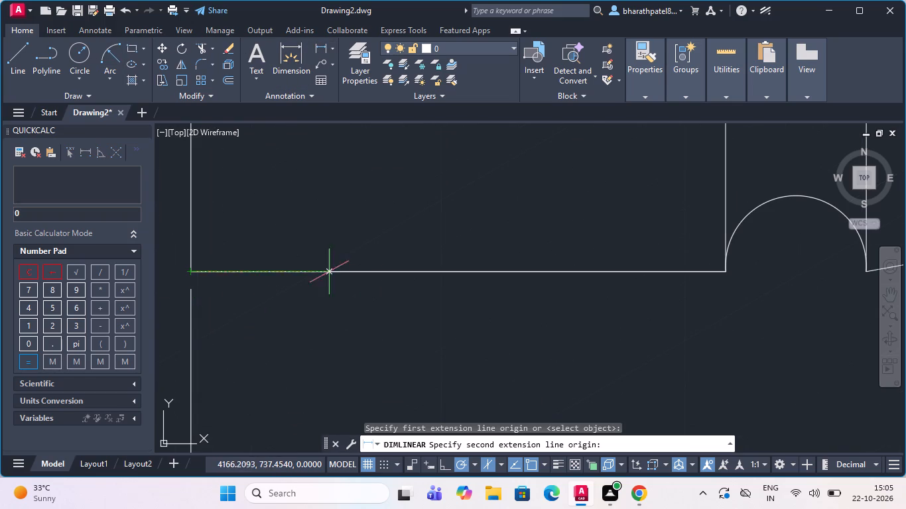
pyautogui.scroll(5, 720, 276)
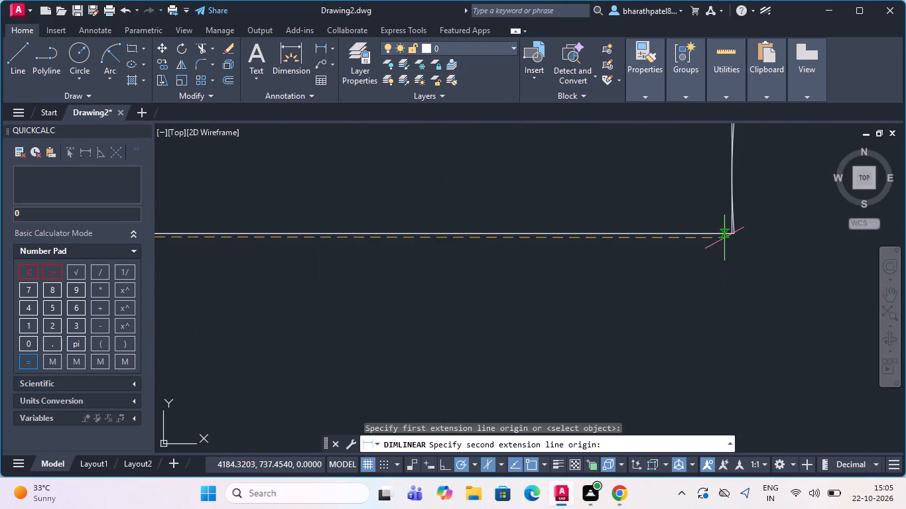
pyautogui.scroll(4, 724, 237)
pyautogui.click(751, 216)
pyautogui.scroll(-2, 751, 215)
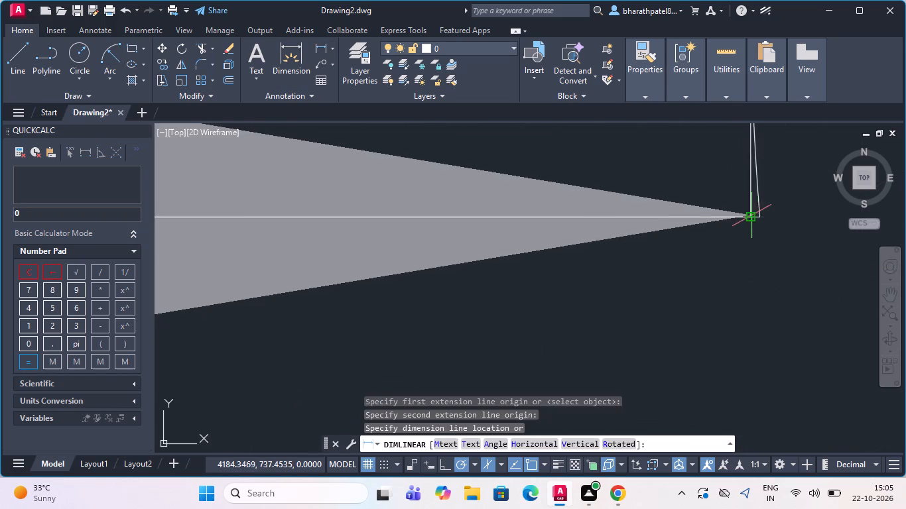
pyautogui.scroll(-10, 751, 215)
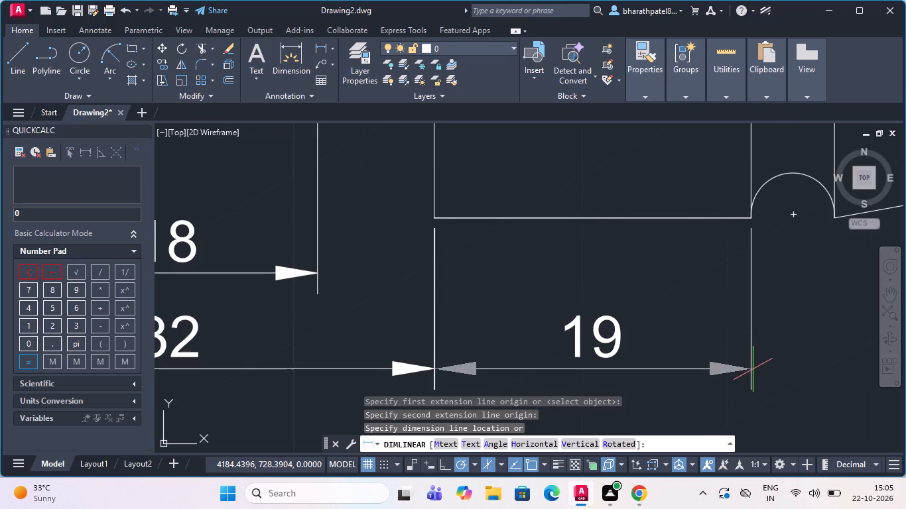
pyautogui.click(753, 368)
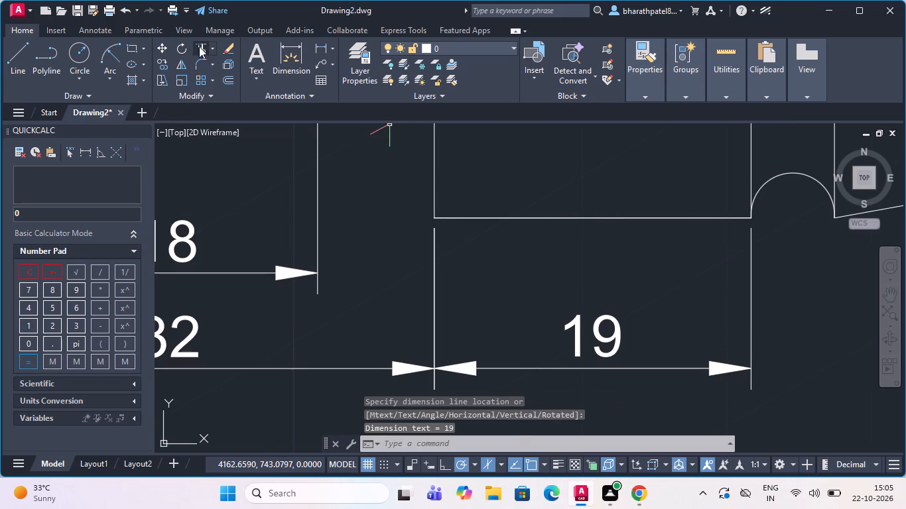
# Trim the overshooting arc end and bottom-edge stub at the inner corner of the lower right groove.
pyautogui.click(200, 45)
pyautogui.scroll(4, 754, 222)
pyautogui.scroll(2, 720, 178)
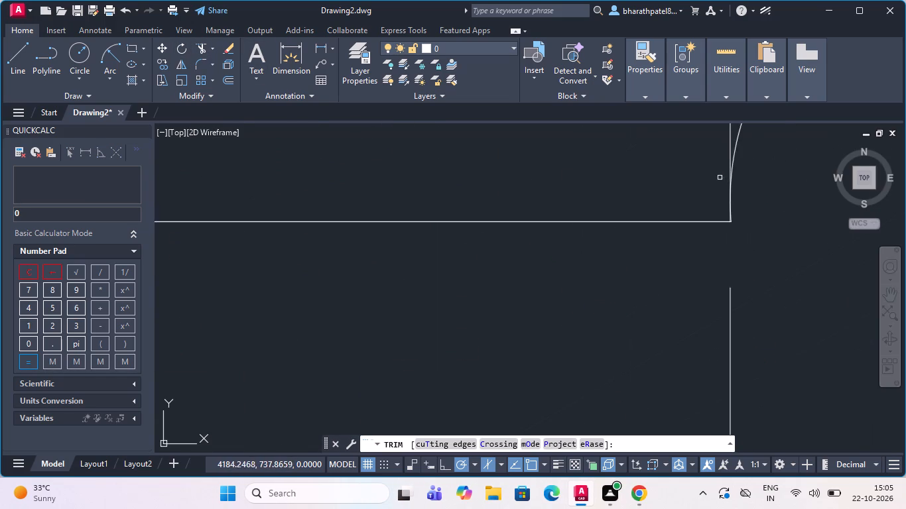
pyautogui.scroll(3, 720, 178)
pyautogui.scroll(-2, 771, 243)
pyautogui.scroll(4, 769, 310)
pyautogui.scroll(-2, 769, 308)
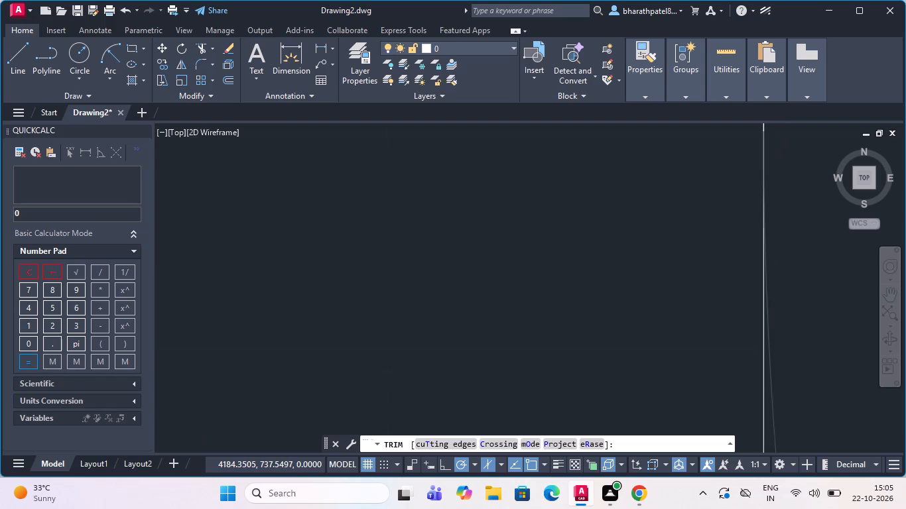
pyautogui.scroll(-1, 769, 308)
pyautogui.scroll(3, 755, 362)
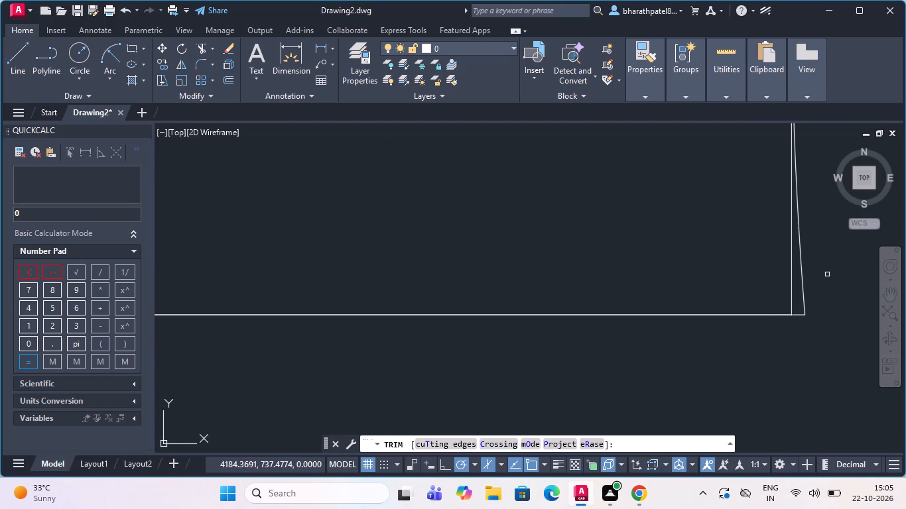
pyautogui.click(827, 274)
pyautogui.click(797, 321)
pyautogui.scroll(-3, 707, 329)
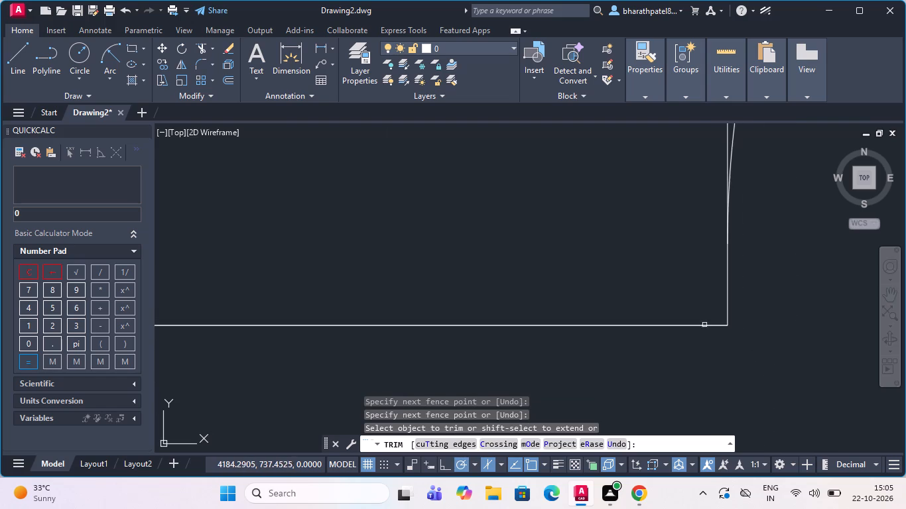
# Trim the overshooting arc end and line stubs where the lower right groove meets the right tapered end.
pyautogui.scroll(-8, 704, 325)
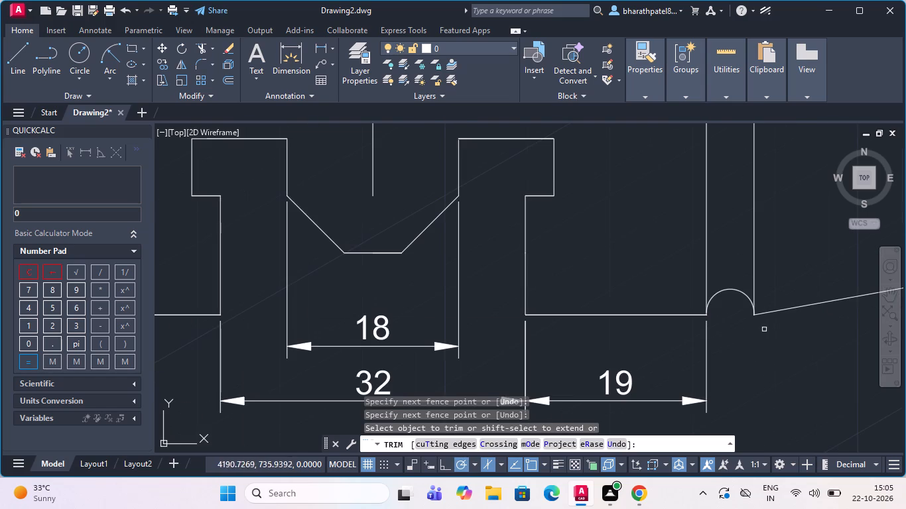
pyautogui.scroll(4, 747, 309)
pyautogui.scroll(4, 807, 365)
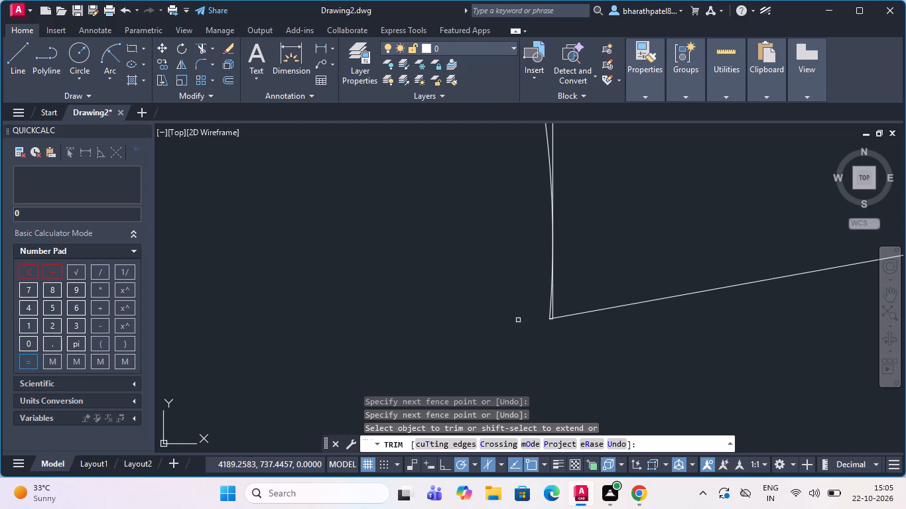
pyautogui.scroll(4, 519, 319)
pyautogui.click(665, 278)
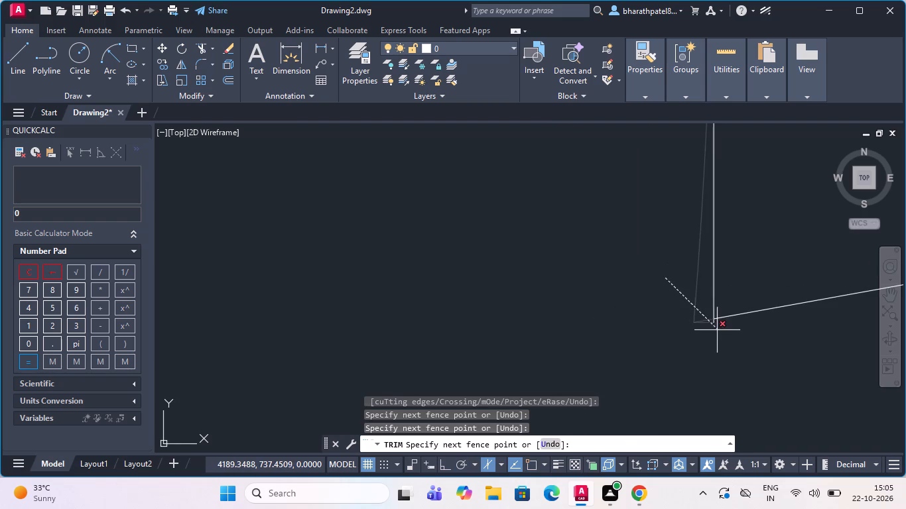
pyautogui.moveTo(717, 331); pyautogui.dragTo(710, 337)
pyautogui.scroll(-3, 680, 336)
pyautogui.scroll(3, 694, 330)
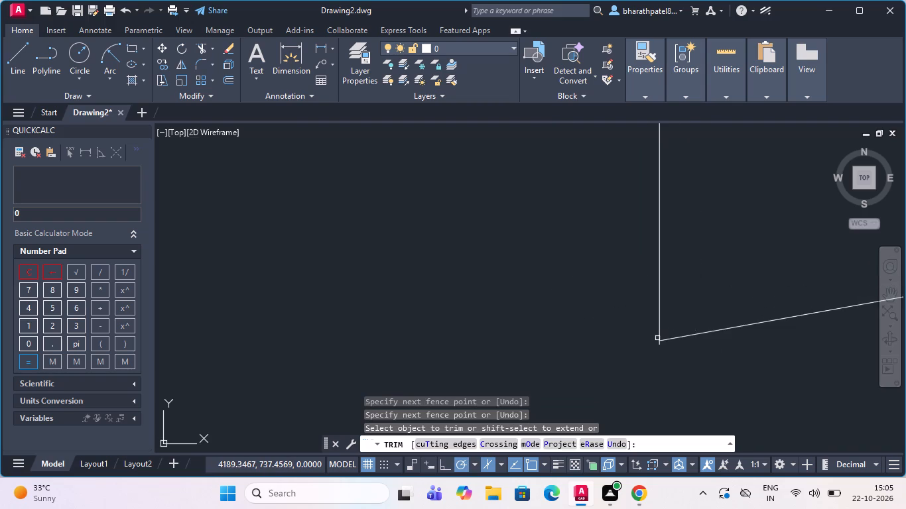
pyautogui.click(660, 345)
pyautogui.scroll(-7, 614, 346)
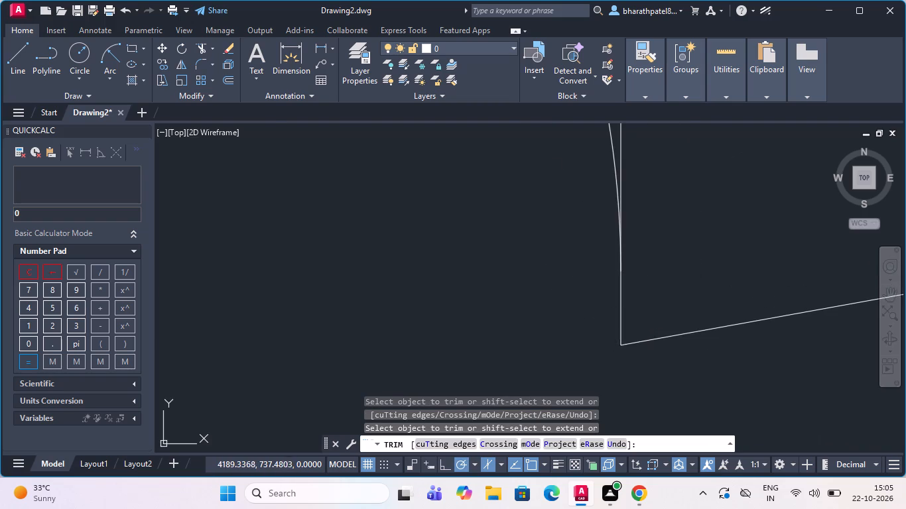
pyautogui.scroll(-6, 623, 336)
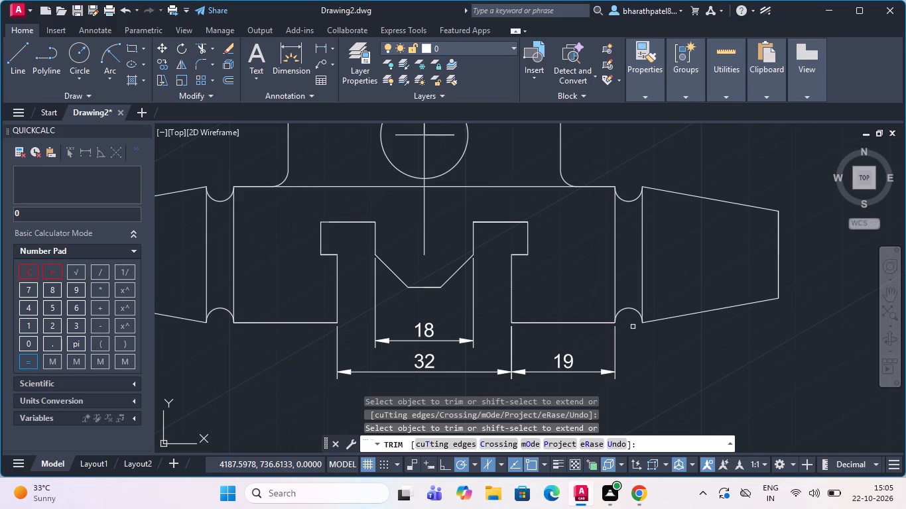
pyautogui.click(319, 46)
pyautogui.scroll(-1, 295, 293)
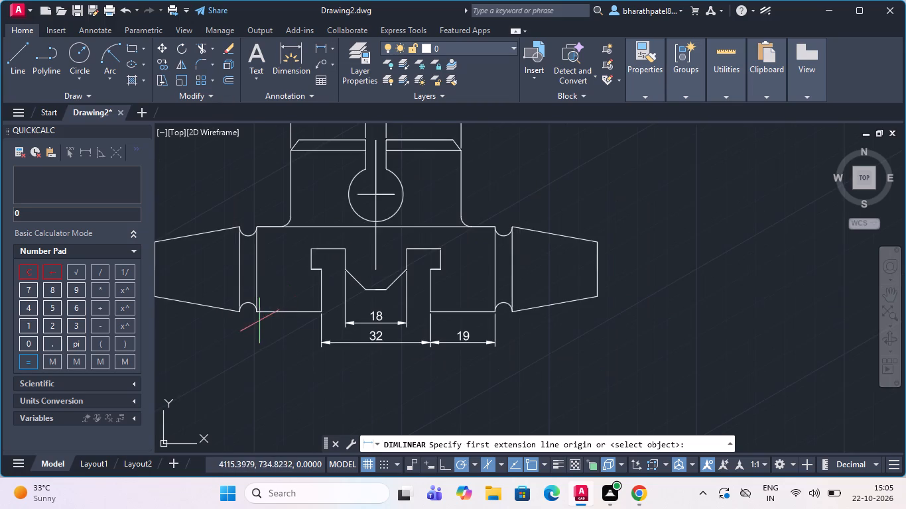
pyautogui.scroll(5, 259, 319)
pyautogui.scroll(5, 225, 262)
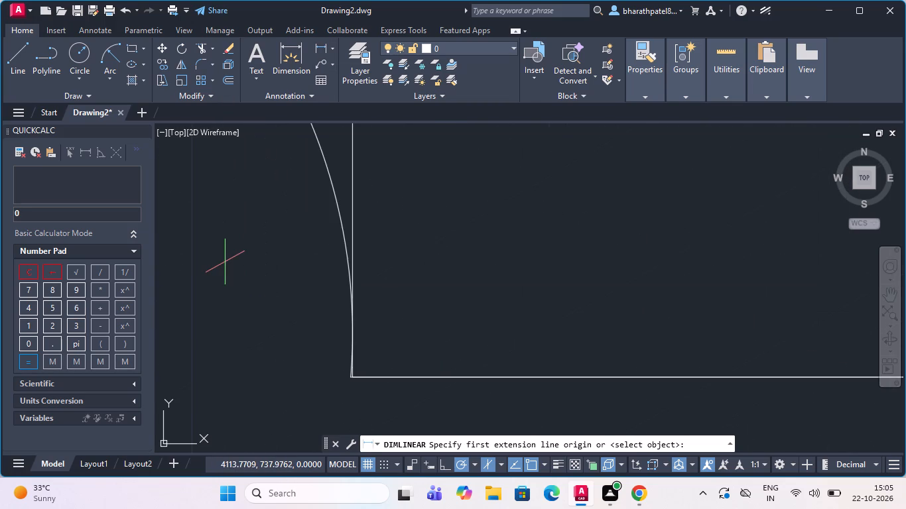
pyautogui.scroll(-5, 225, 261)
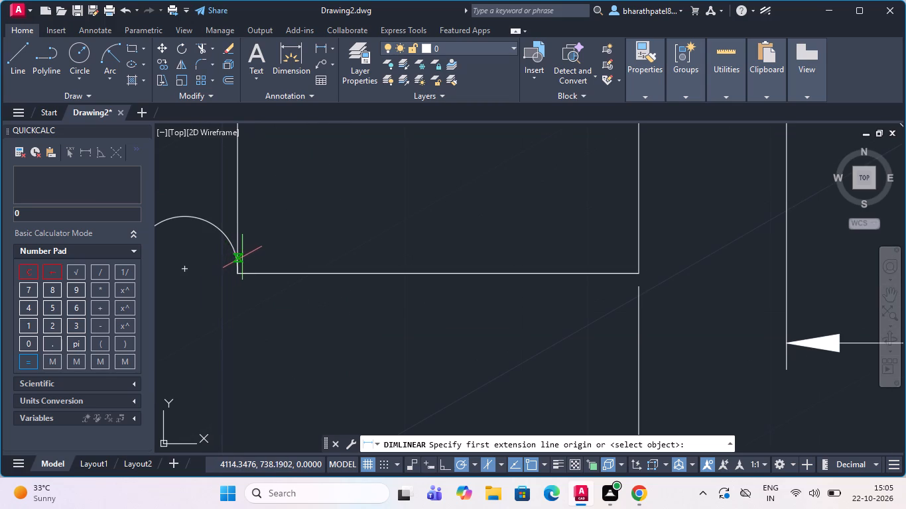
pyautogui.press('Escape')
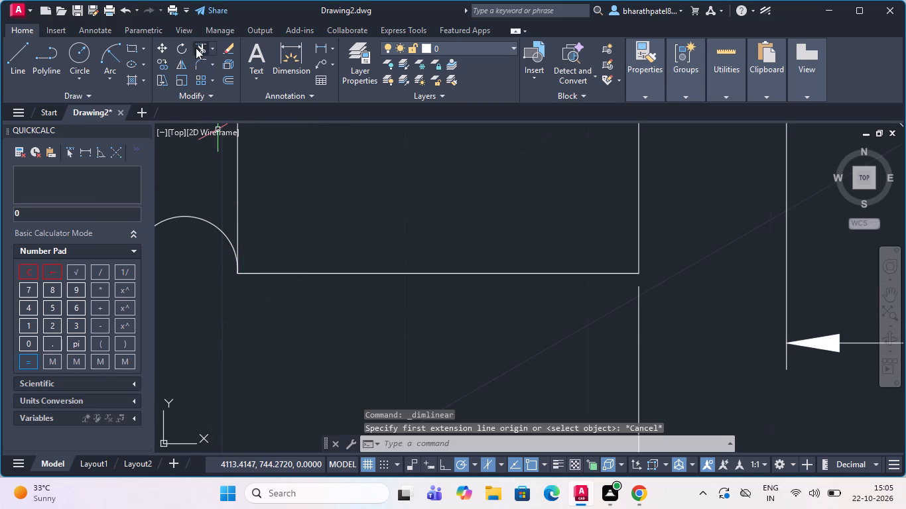
# Trim the overshooting arc end and bottom-edge stub at the inner corner of the lower left groove.
pyautogui.click(196, 48)
pyautogui.scroll(5, 231, 276)
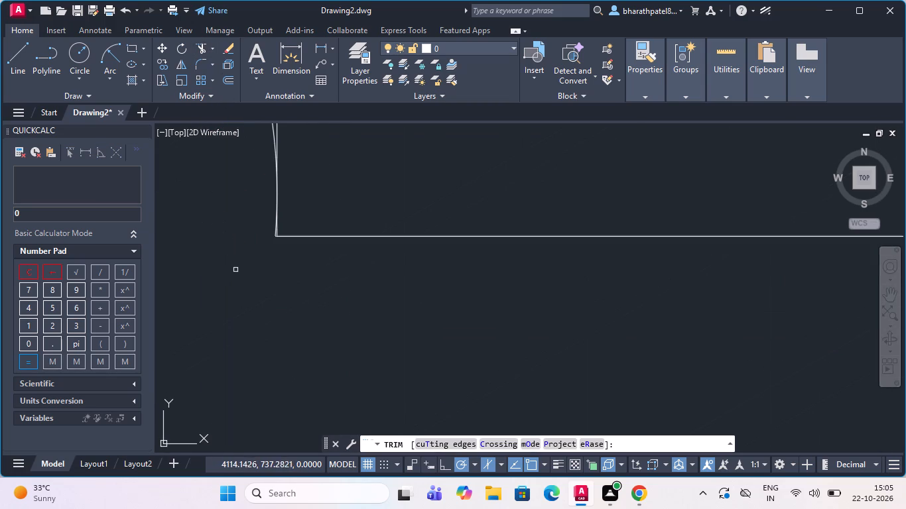
pyautogui.scroll(4, 259, 205)
pyautogui.click(359, 360)
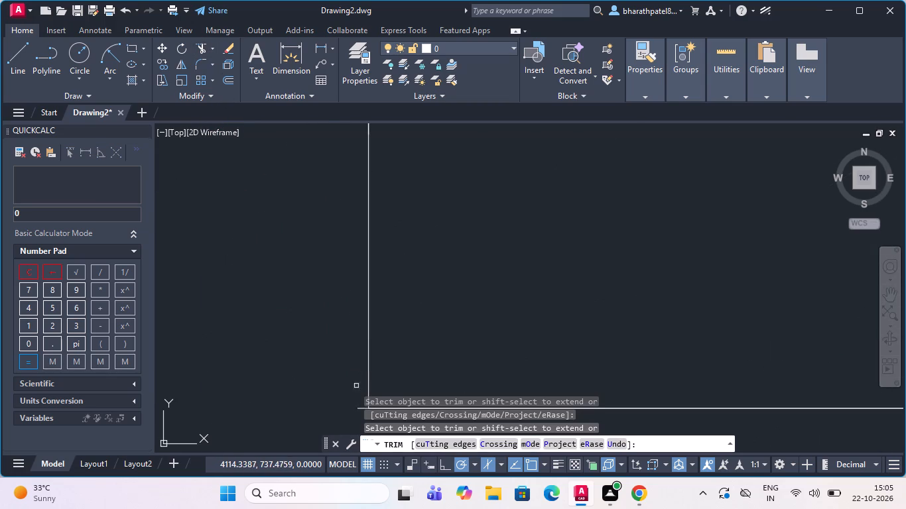
pyautogui.click(363, 408)
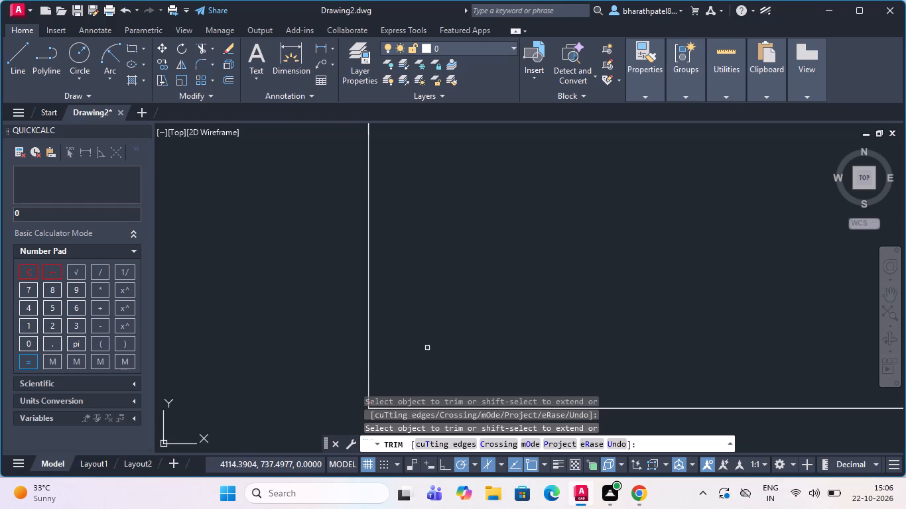
# Trim the overshooting arc end and line stubs where the lower left groove meets the left tapered end.
pyautogui.scroll(-9, 427, 348)
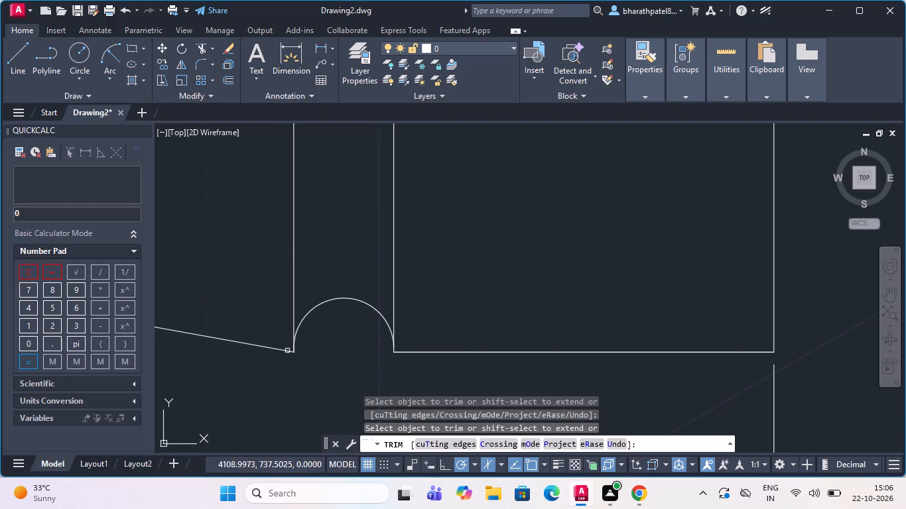
pyautogui.scroll(10, 287, 351)
pyautogui.scroll(-2, 334, 362)
pyautogui.scroll(2, 269, 384)
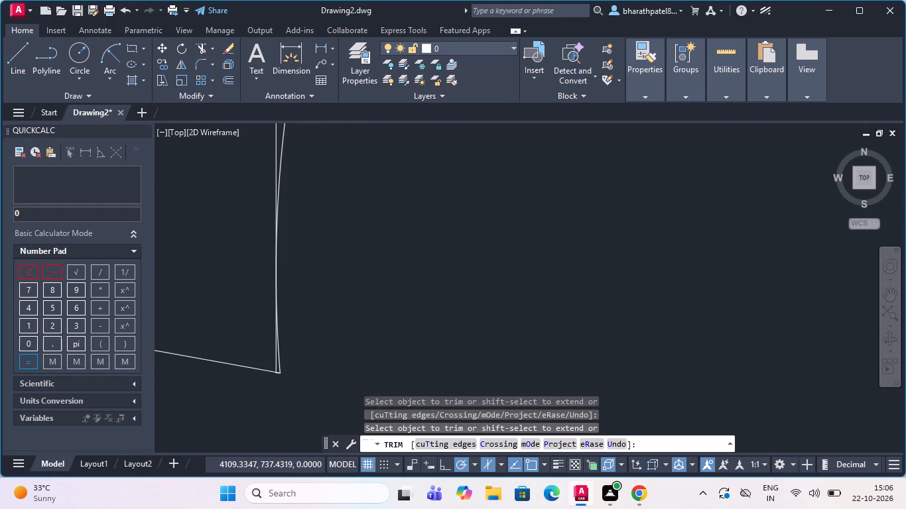
pyautogui.scroll(2, 269, 384)
pyautogui.moveTo(344, 278); pyautogui.dragTo(314, 317)
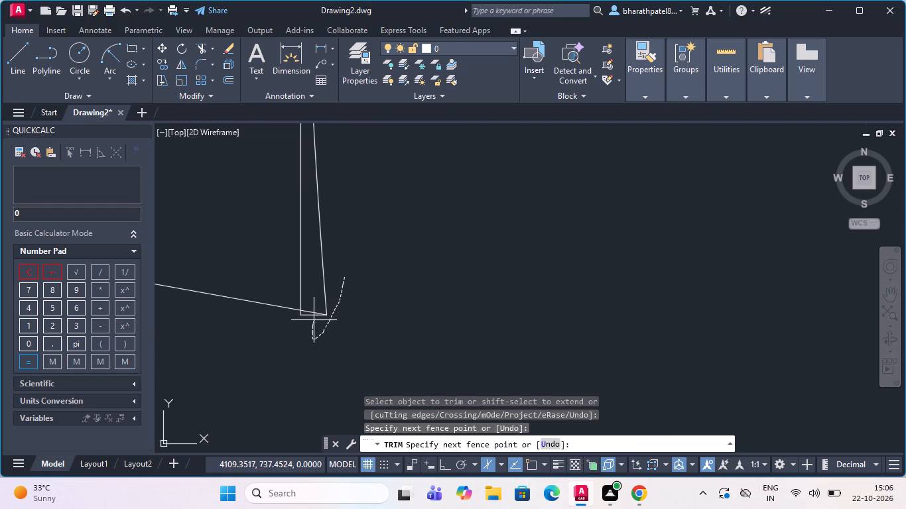
pyautogui.moveTo(314, 317); pyautogui.dragTo(336, 286)
pyautogui.scroll(2, 294, 317)
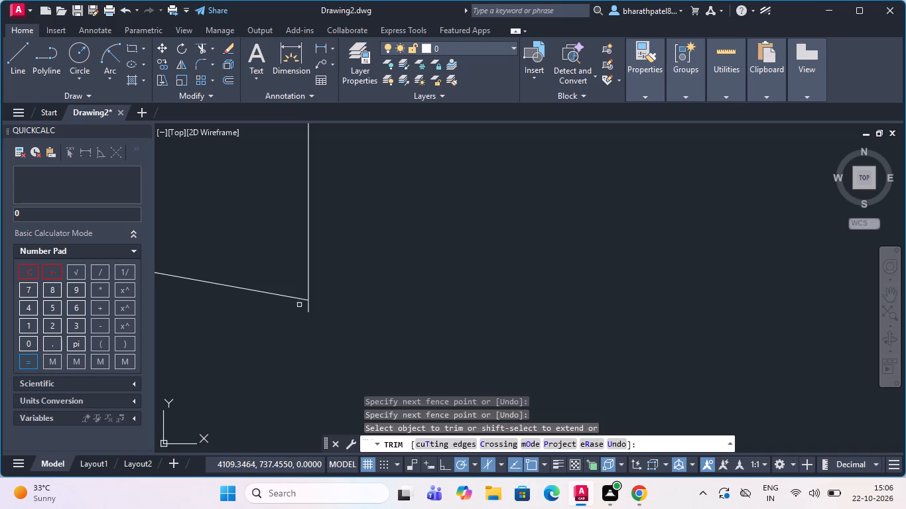
pyautogui.click(308, 308)
# Inspect the corners of all four grooves for leftover line stubs and overshooting arc ends.
pyautogui.scroll(-12, 321, 333)
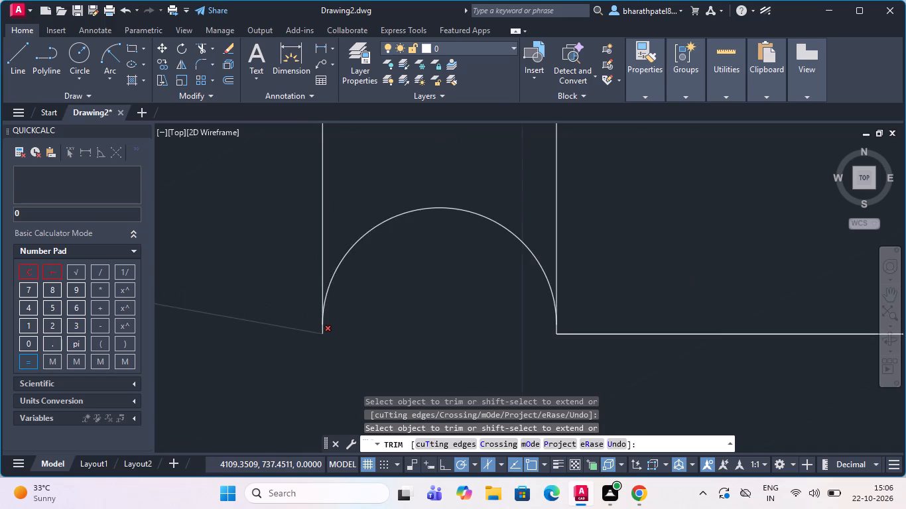
pyautogui.scroll(-4, 322, 334)
pyautogui.scroll(5, 322, 150)
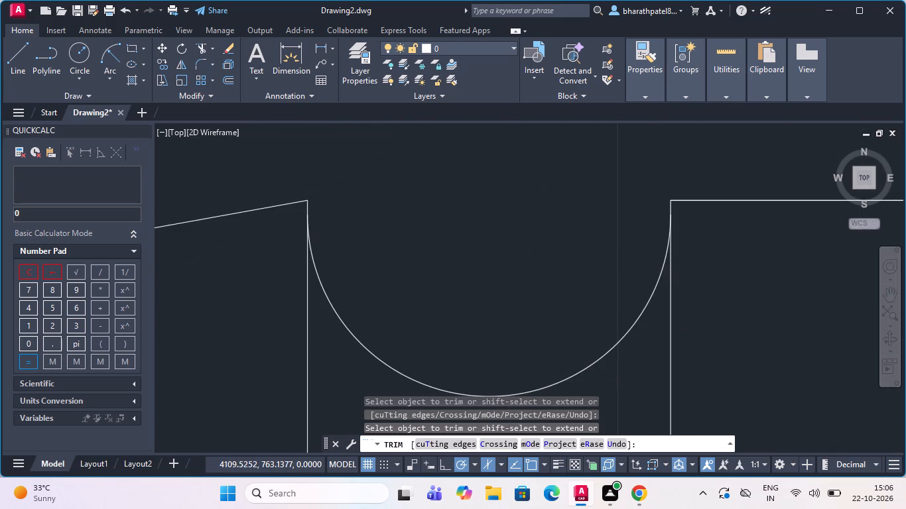
pyautogui.scroll(5, 310, 194)
pyautogui.scroll(-5, 310, 194)
pyautogui.scroll(5, 310, 194)
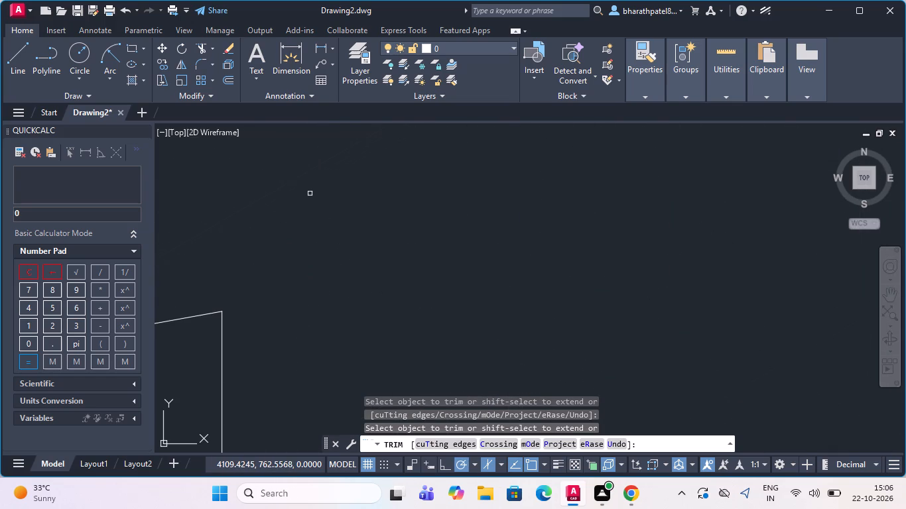
pyautogui.scroll(4, 220, 320)
pyautogui.scroll(-10, 220, 319)
pyautogui.scroll(-2, 324, 315)
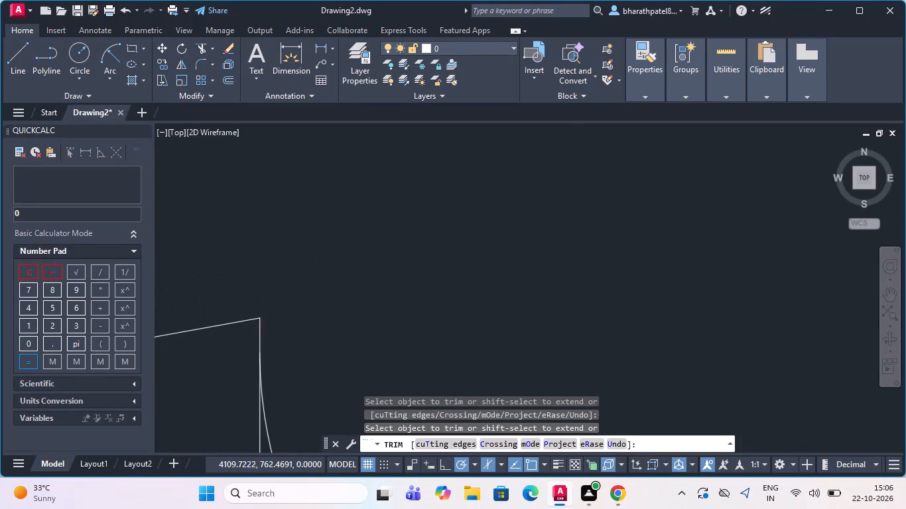
pyautogui.scroll(-2, 324, 315)
pyautogui.scroll(4, 432, 323)
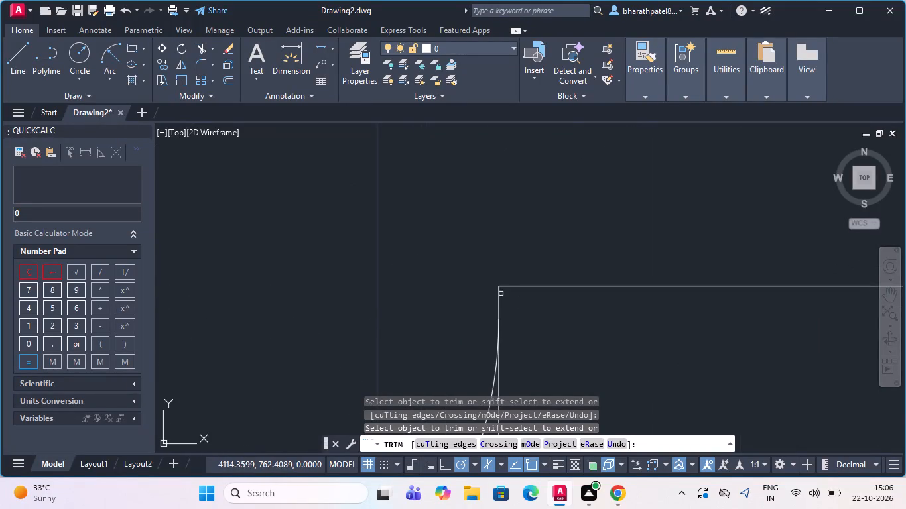
pyautogui.scroll(5, 500, 293)
pyautogui.scroll(-15, 495, 292)
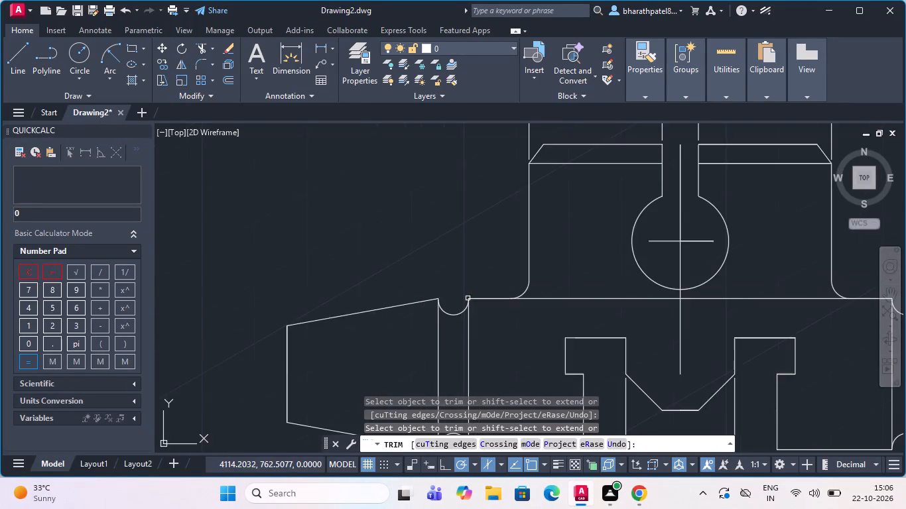
pyautogui.scroll(-2, 468, 298)
pyautogui.scroll(4, 653, 310)
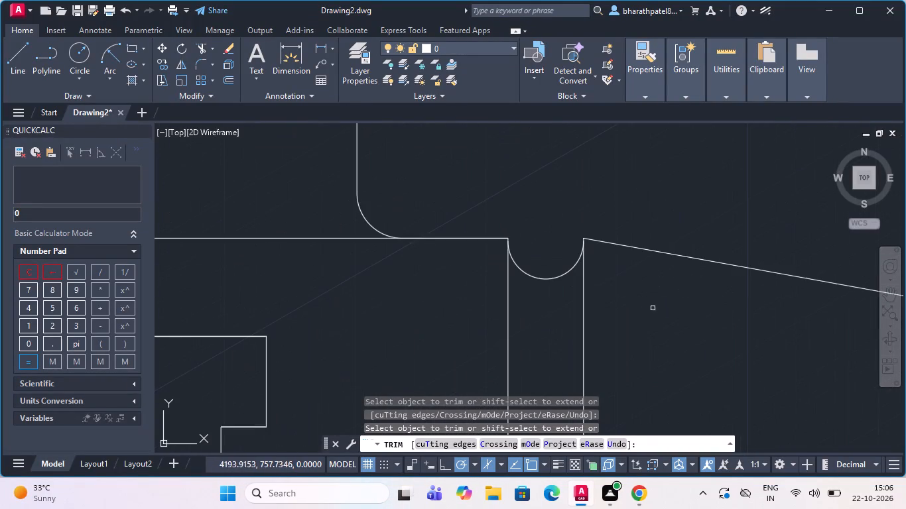
pyautogui.scroll(4, 571, 245)
pyautogui.scroll(4, 637, 207)
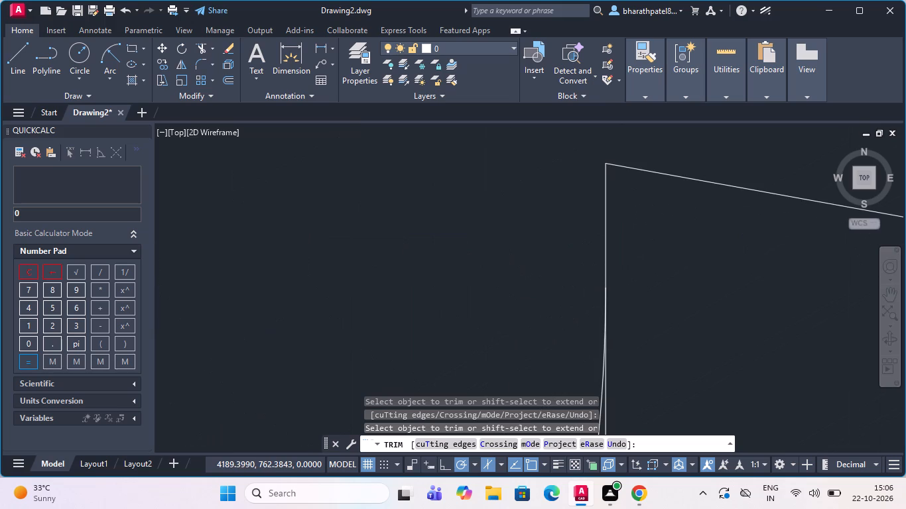
pyautogui.scroll(1, 637, 206)
pyautogui.scroll(-6, 637, 206)
pyautogui.scroll(-4, 499, 227)
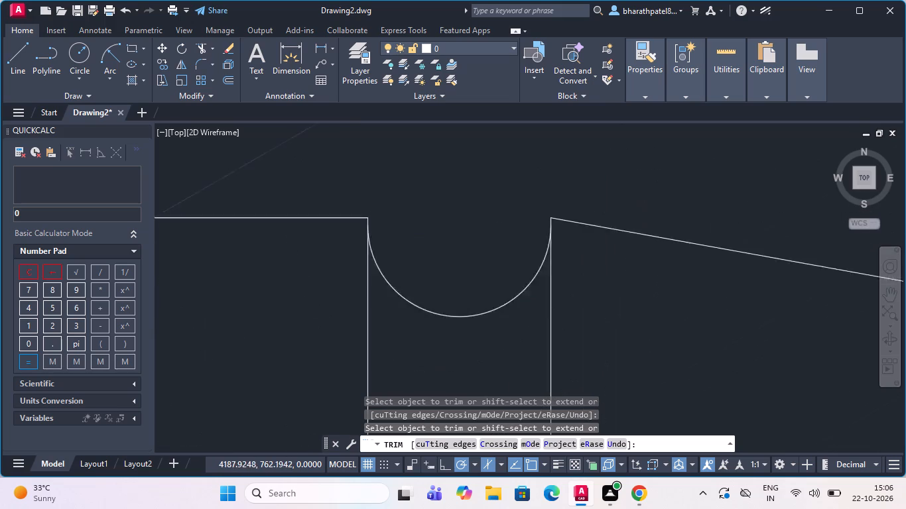
pyautogui.scroll(4, 450, 219)
pyautogui.scroll(4, 405, 254)
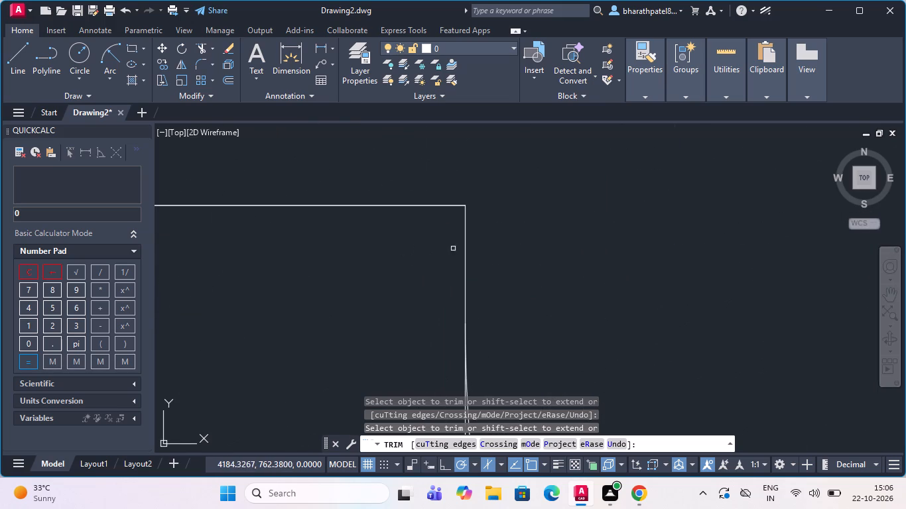
pyautogui.scroll(3, 456, 246)
pyautogui.scroll(-18, 456, 246)
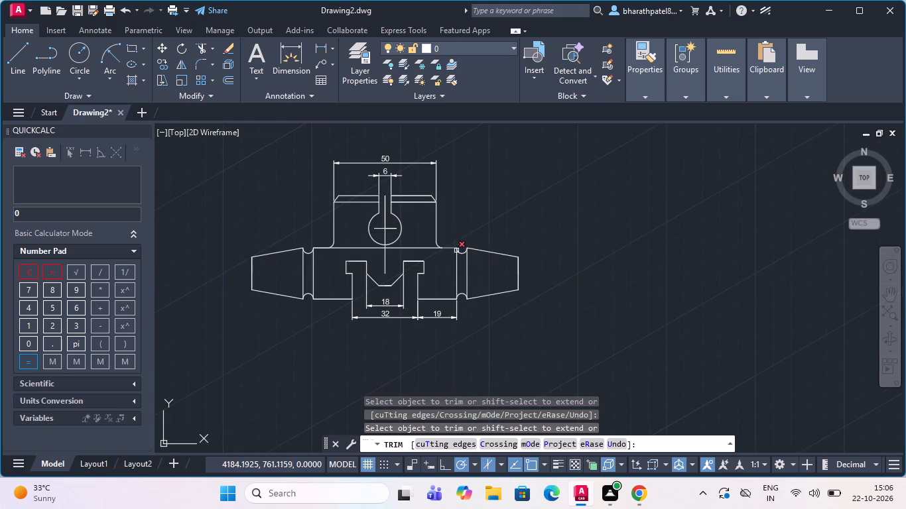
pyautogui.scroll(8, 452, 286)
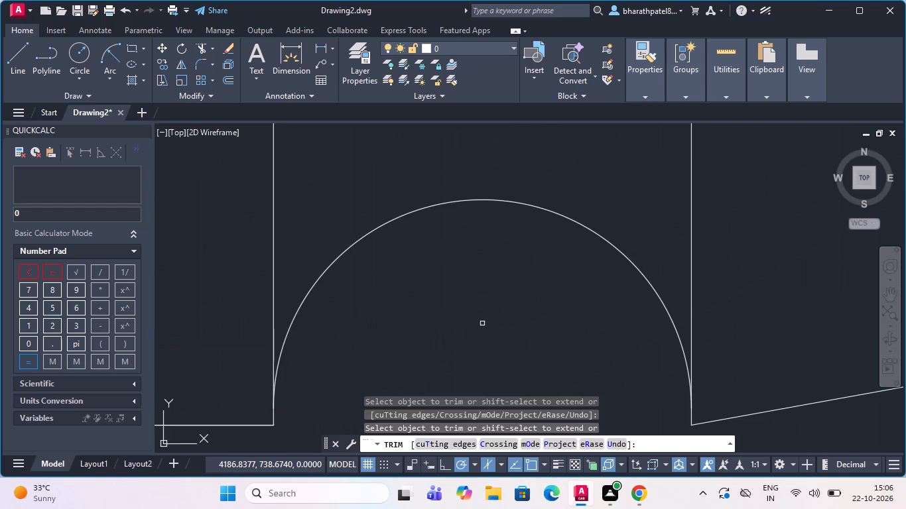
pyautogui.scroll(-8, 482, 323)
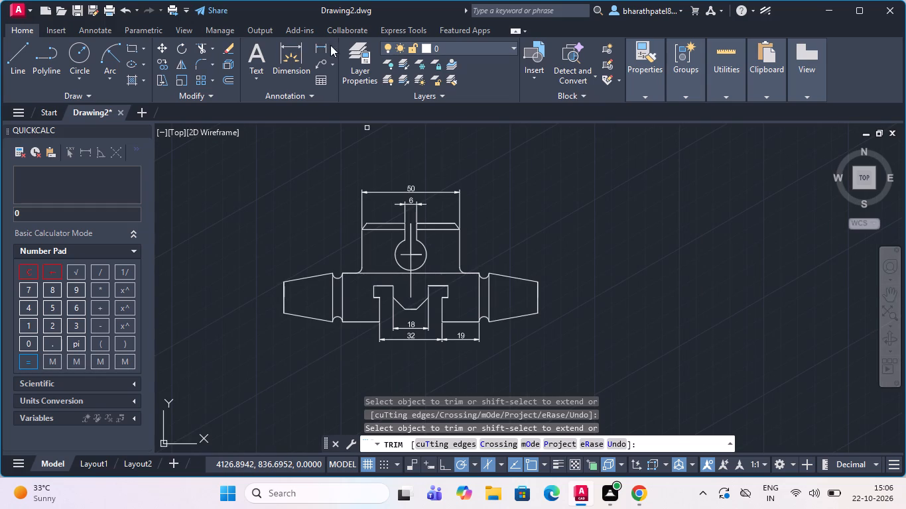
# Add a horizontal linear dimension between the inner corners of the two lower grooves, placed below the bottom opening's width dimensions.
pyautogui.click(320, 48)
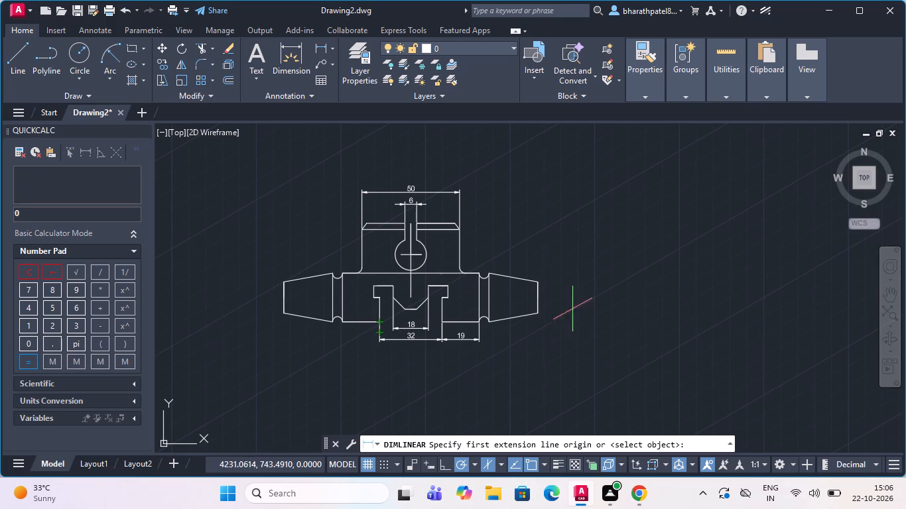
pyautogui.click(320, 48)
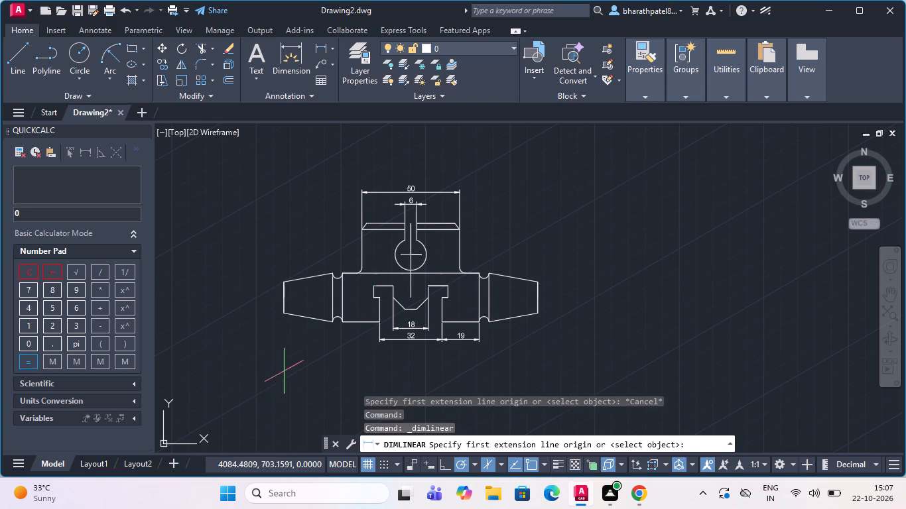
pyautogui.scroll(4, 306, 349)
pyautogui.click(528, 177)
pyautogui.scroll(-3, 519, 213)
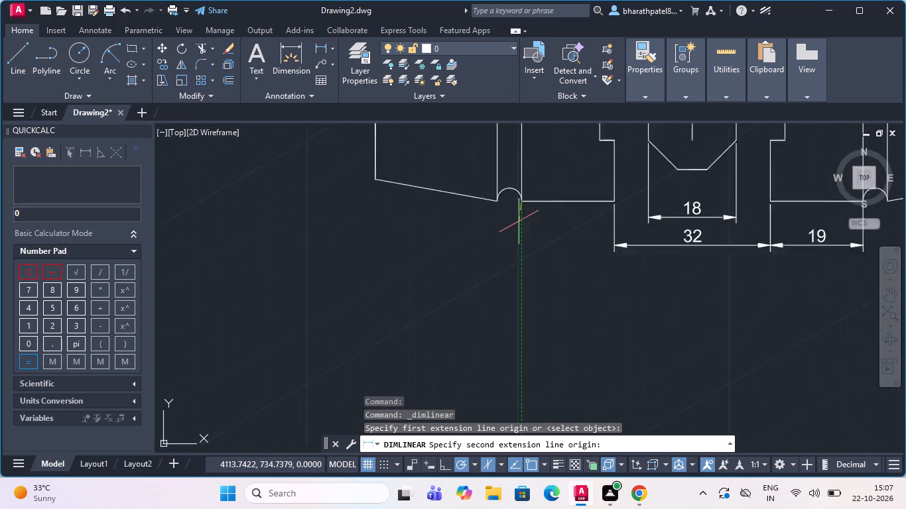
pyautogui.scroll(-1, 519, 225)
pyautogui.scroll(2, 683, 217)
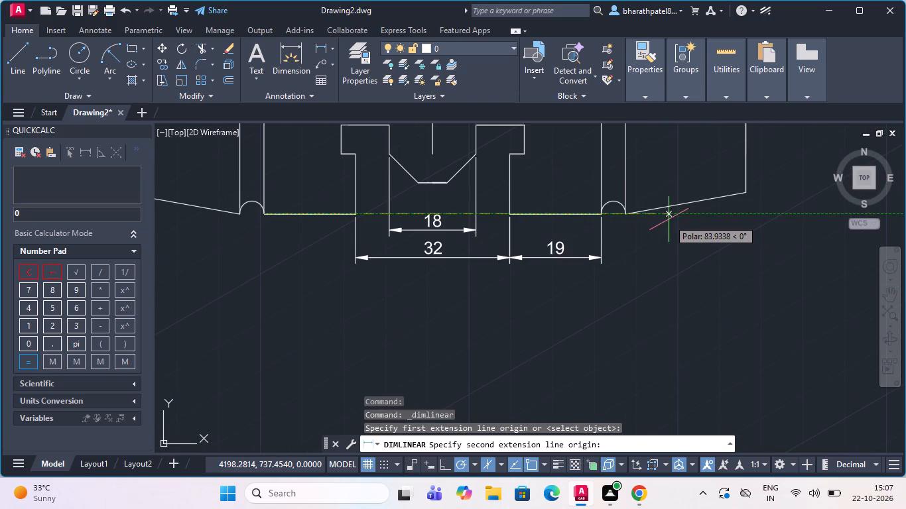
pyautogui.click(601, 215)
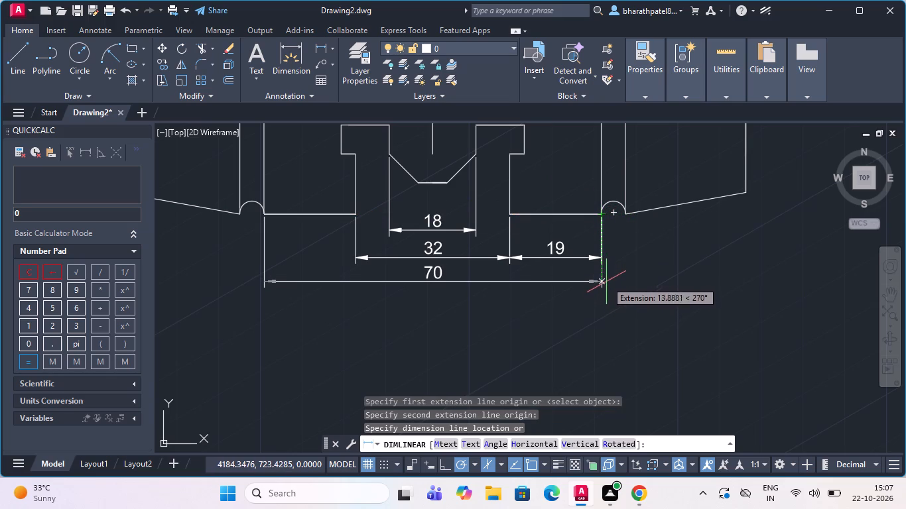
pyautogui.click(606, 282)
# Dimension the lower right groove's width, in line with the dimension between the two grooves.
pyautogui.click(319, 46)
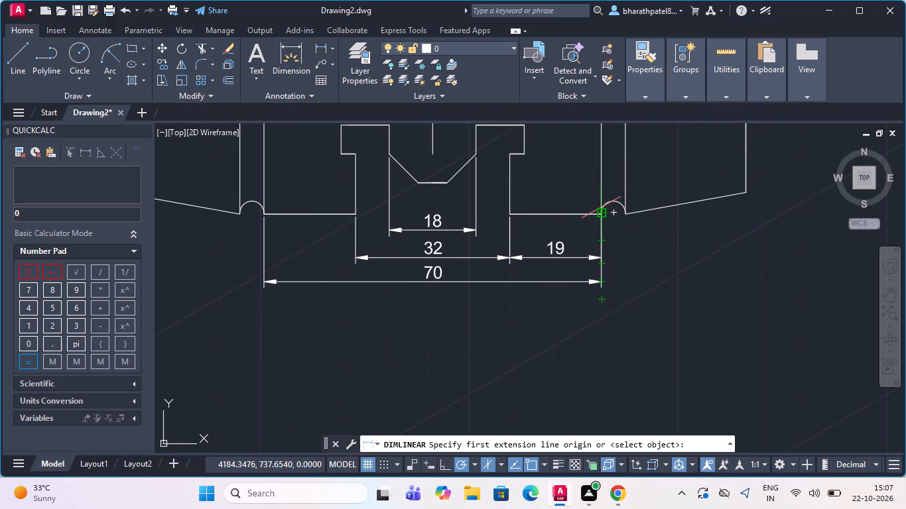
pyautogui.scroll(1, 599, 219)
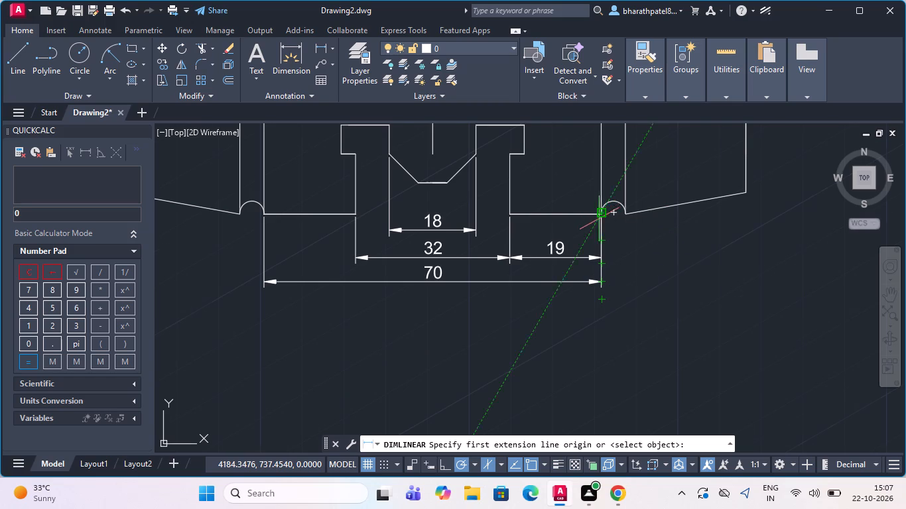
pyautogui.scroll(2, 599, 219)
pyautogui.click(601, 210)
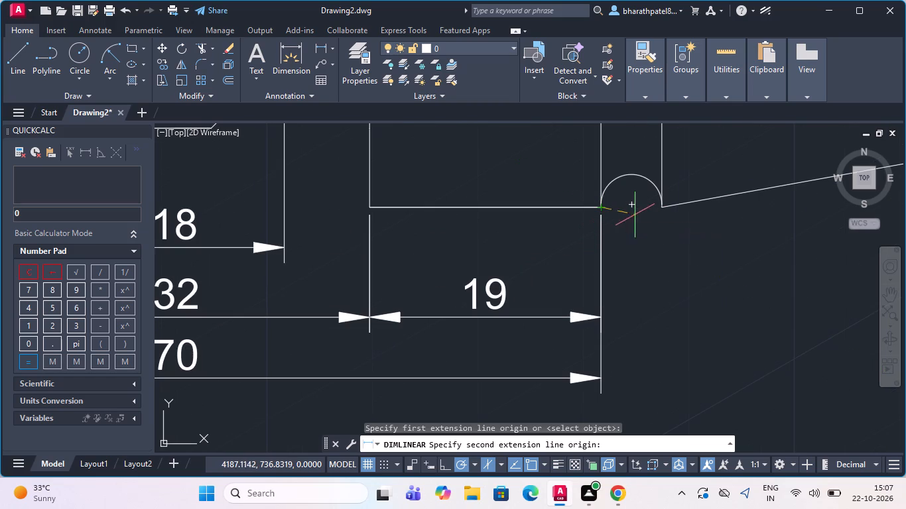
pyautogui.scroll(3, 662, 209)
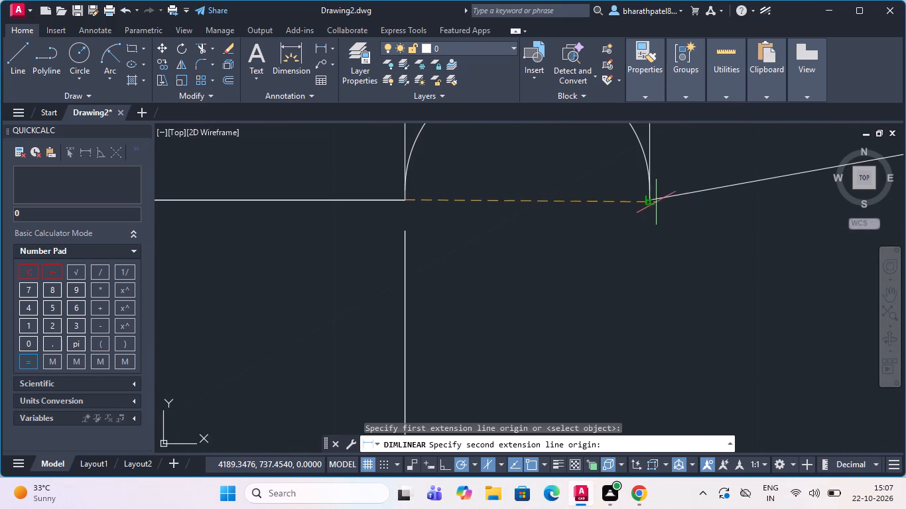
pyautogui.click(652, 201)
pyautogui.scroll(-3, 652, 201)
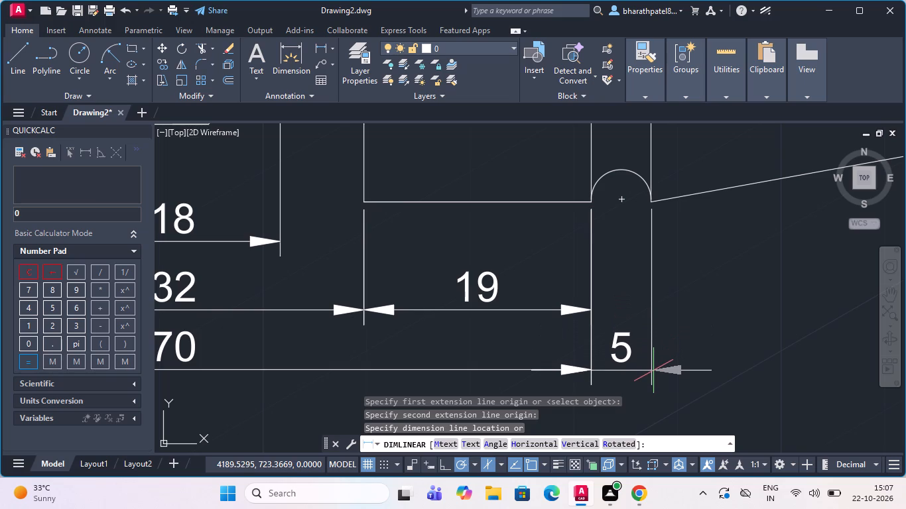
pyautogui.click(653, 370)
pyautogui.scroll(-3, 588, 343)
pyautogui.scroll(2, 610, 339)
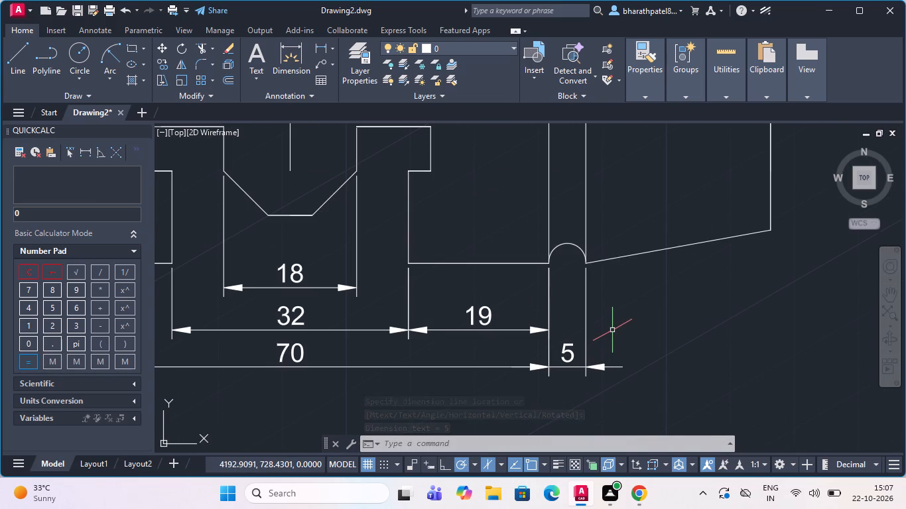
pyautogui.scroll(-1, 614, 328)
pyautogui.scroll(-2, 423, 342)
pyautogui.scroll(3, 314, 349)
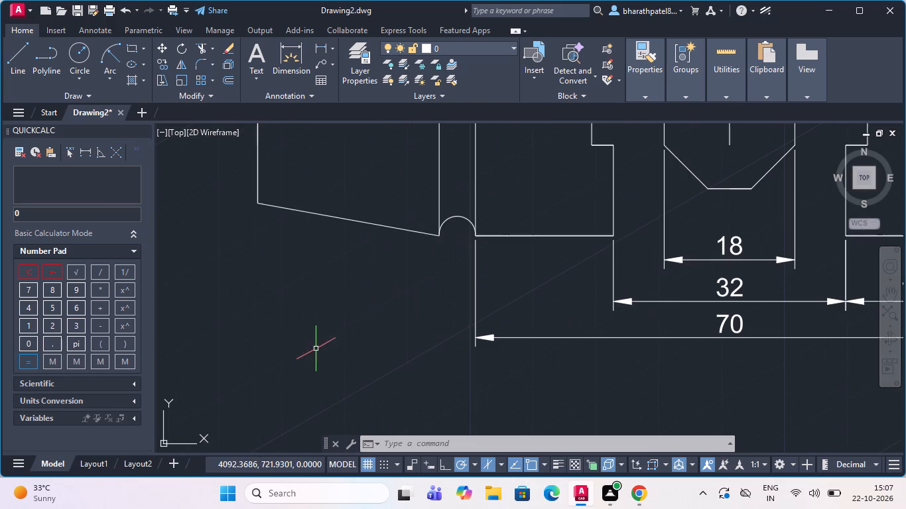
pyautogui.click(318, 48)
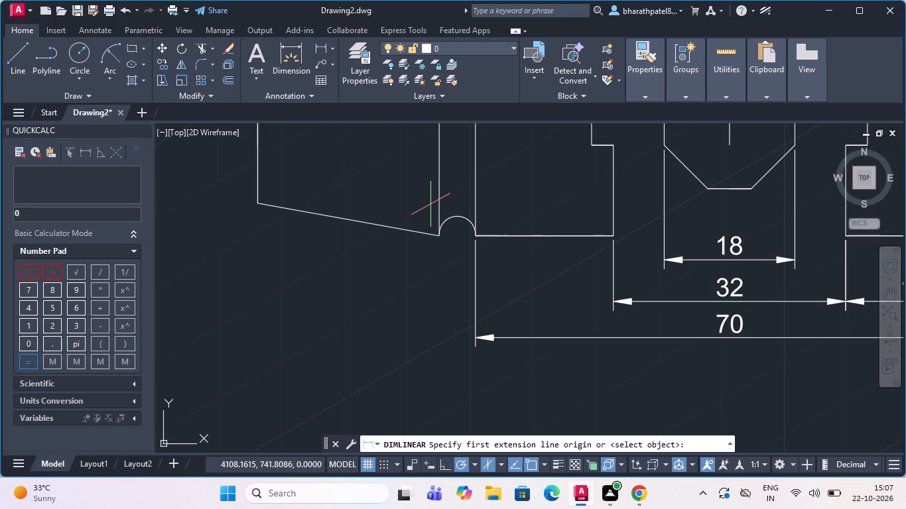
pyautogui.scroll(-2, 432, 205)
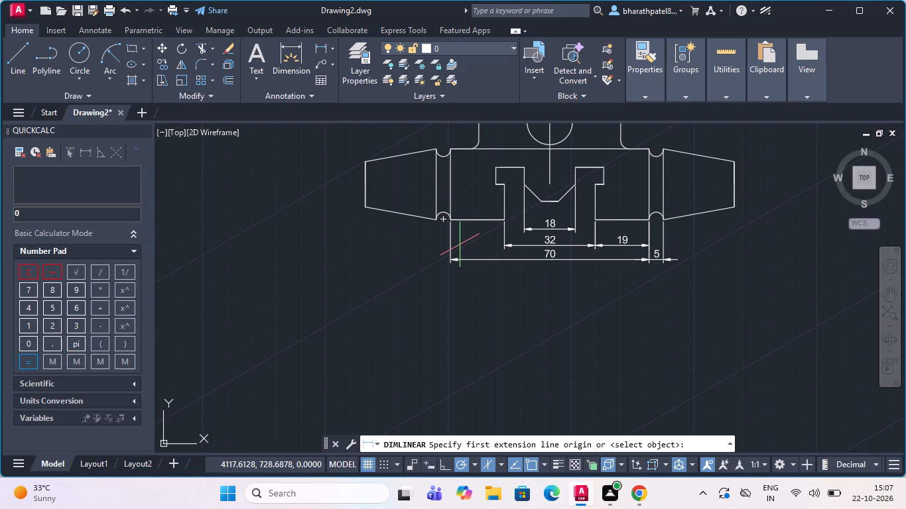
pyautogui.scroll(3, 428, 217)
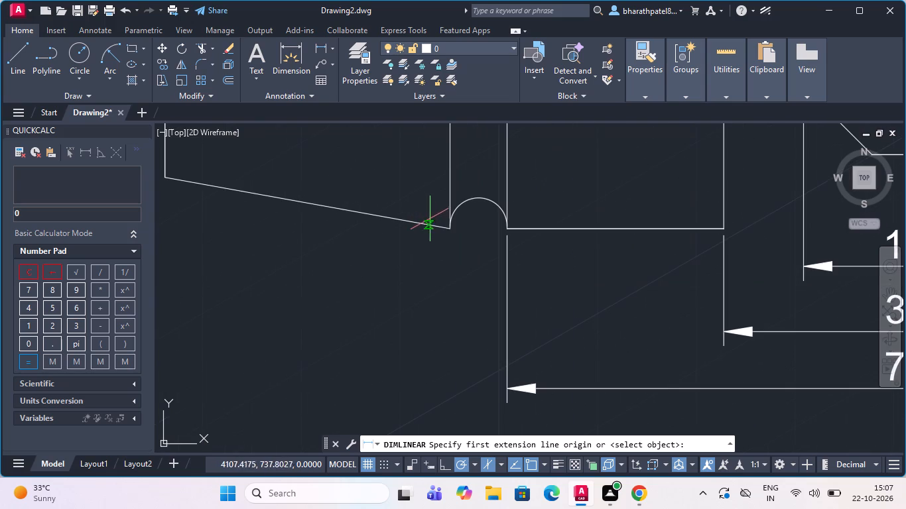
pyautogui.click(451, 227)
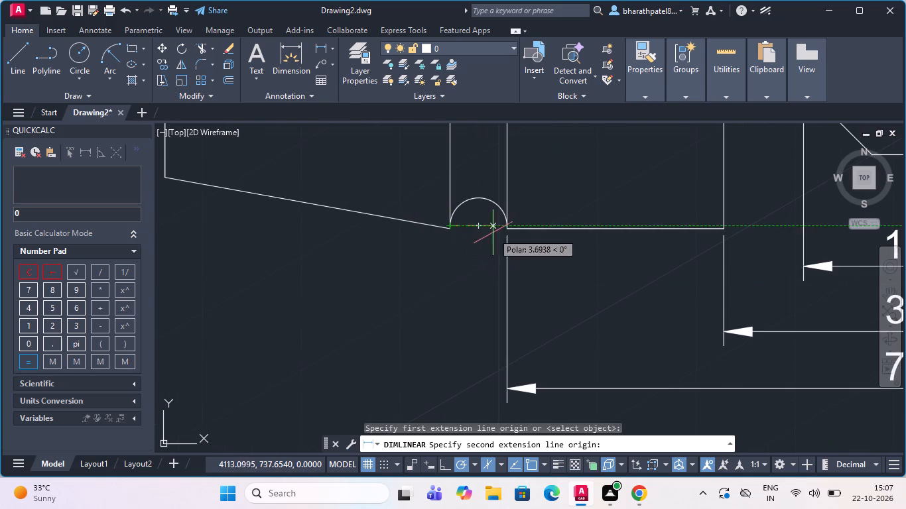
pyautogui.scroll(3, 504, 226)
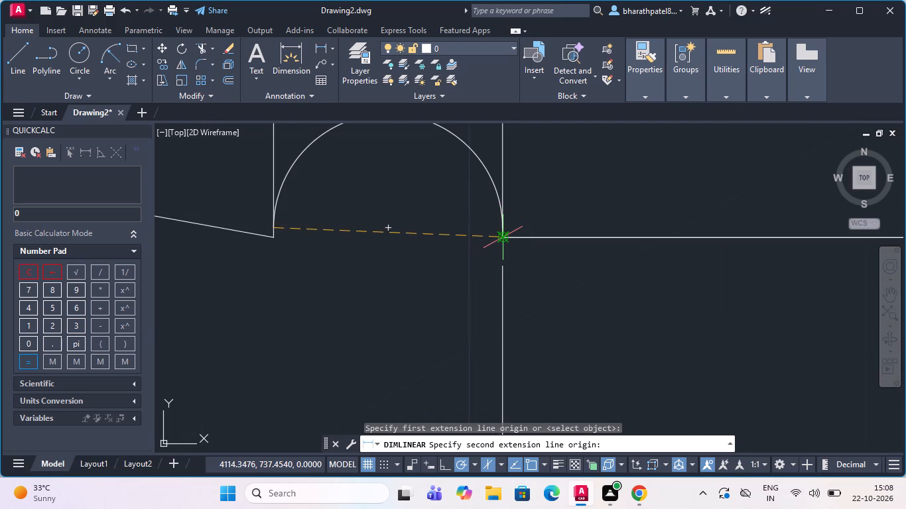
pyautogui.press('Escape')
# Add a horizontal linear dimension across the lower left groove's width, placed just below the groove.
pyautogui.click(315, 50)
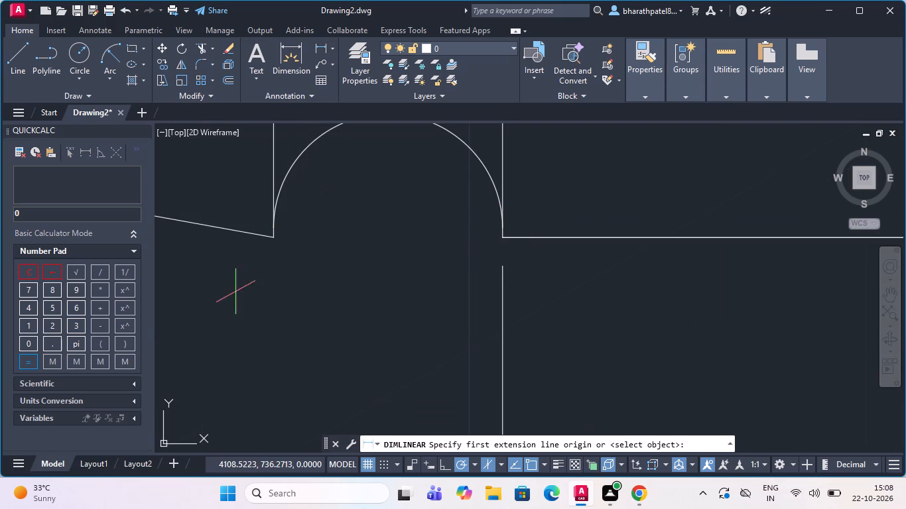
pyautogui.click(273, 240)
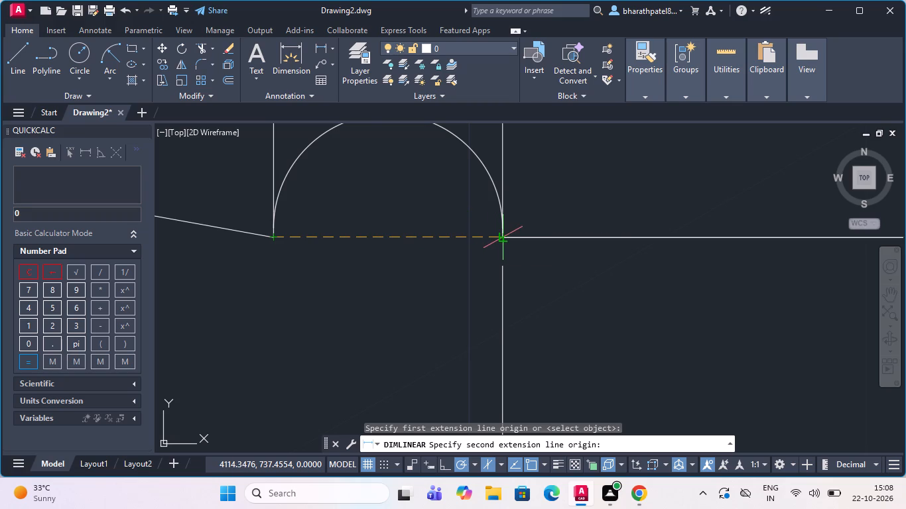
pyautogui.scroll(2, 502, 235)
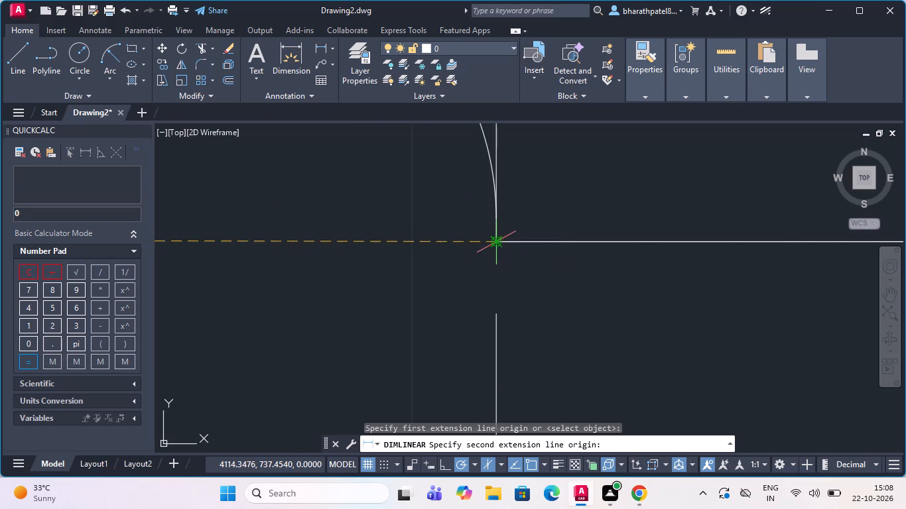
pyautogui.click(495, 243)
pyautogui.scroll(-5, 495, 243)
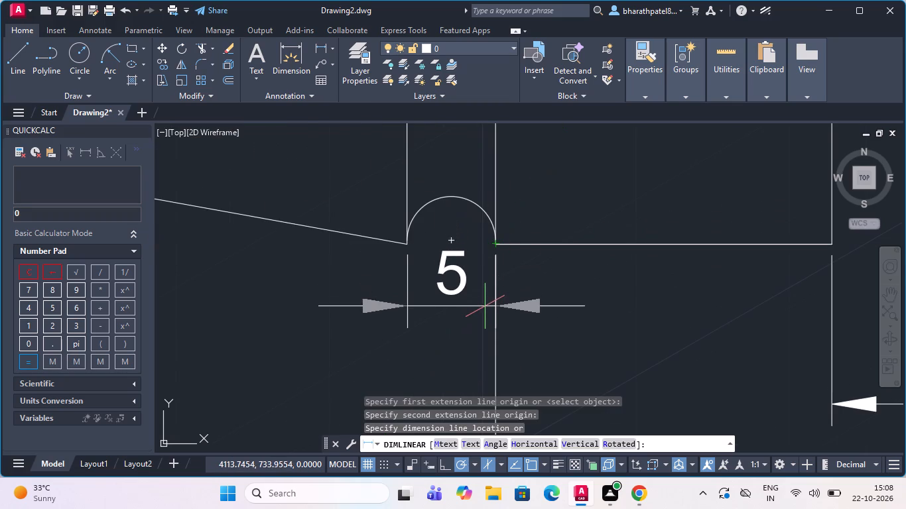
pyautogui.scroll(-3, 486, 306)
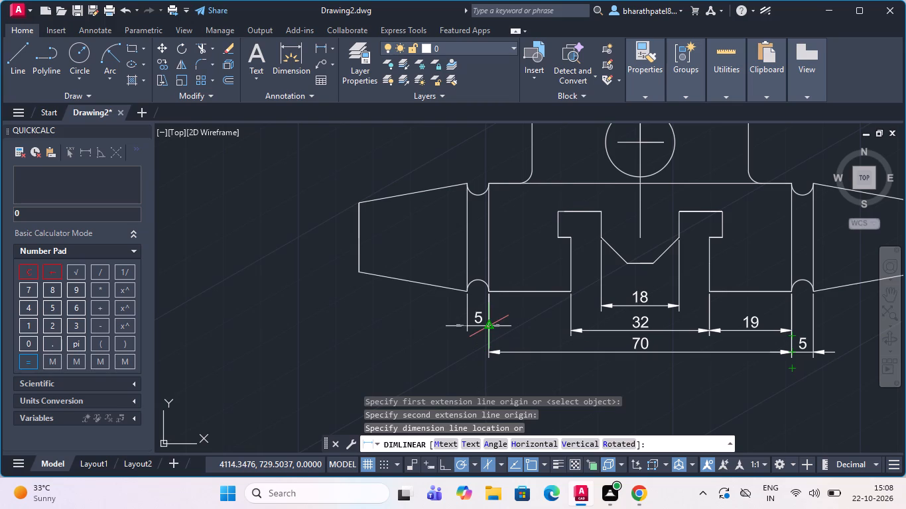
pyautogui.click(487, 329)
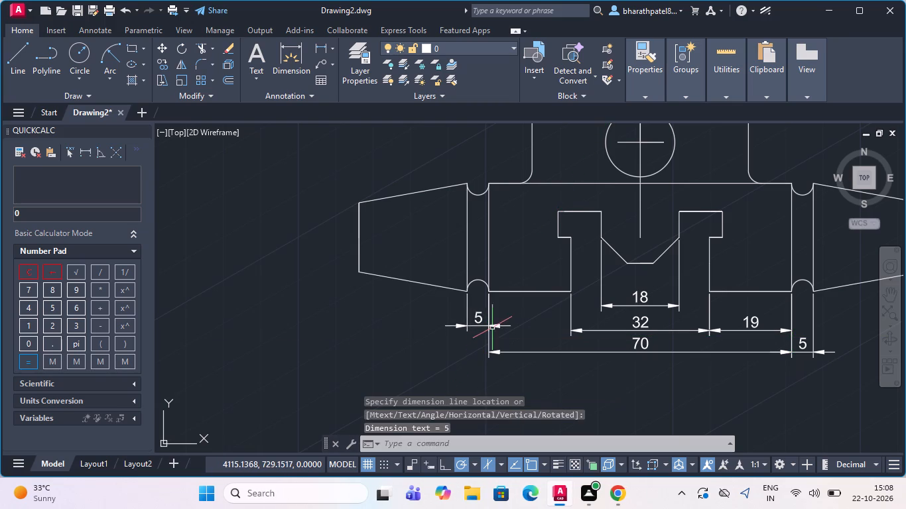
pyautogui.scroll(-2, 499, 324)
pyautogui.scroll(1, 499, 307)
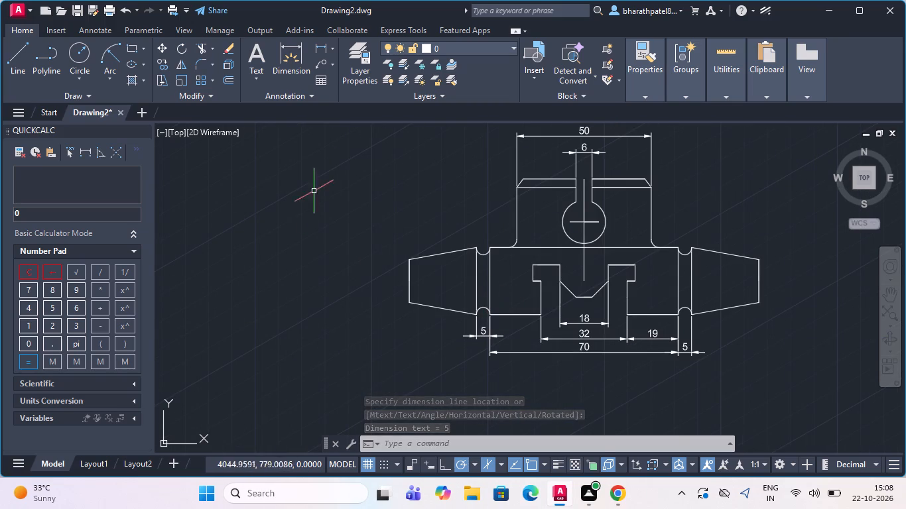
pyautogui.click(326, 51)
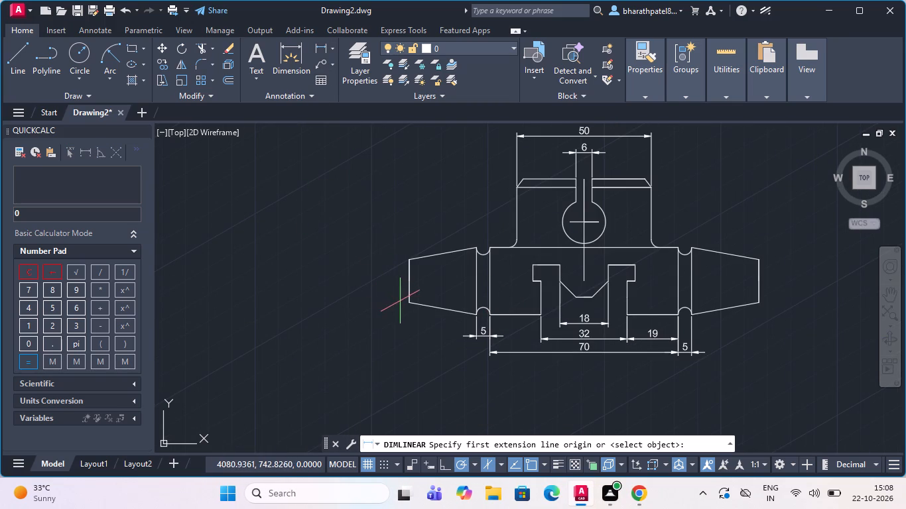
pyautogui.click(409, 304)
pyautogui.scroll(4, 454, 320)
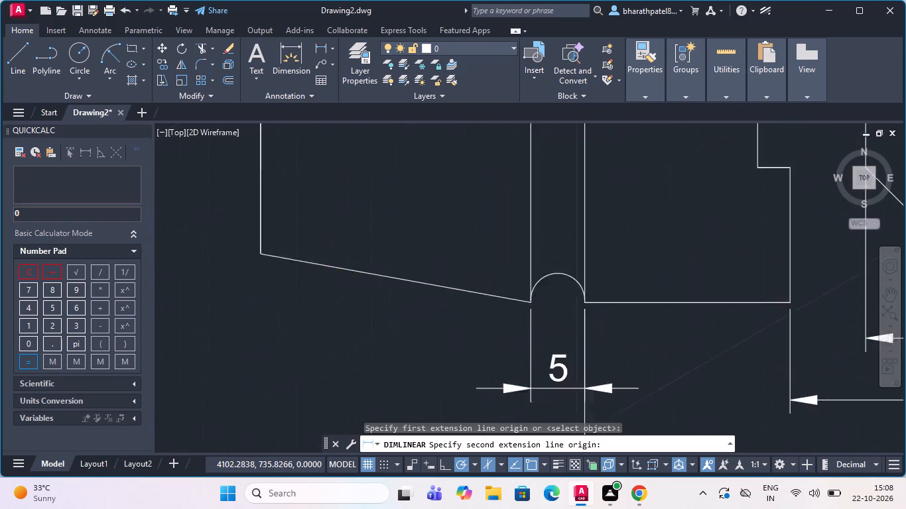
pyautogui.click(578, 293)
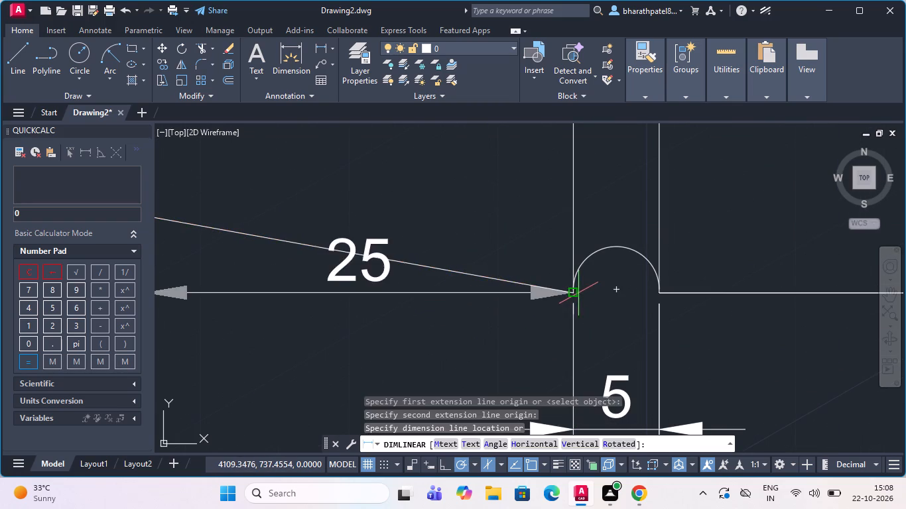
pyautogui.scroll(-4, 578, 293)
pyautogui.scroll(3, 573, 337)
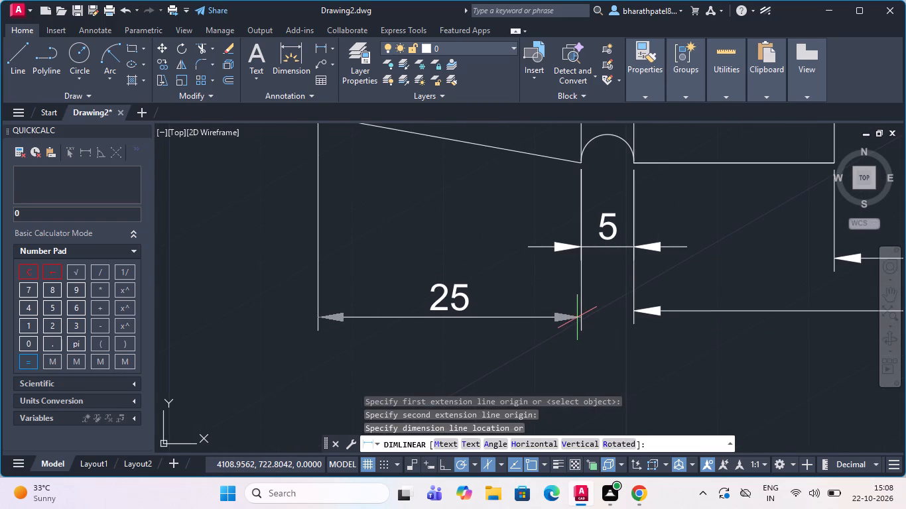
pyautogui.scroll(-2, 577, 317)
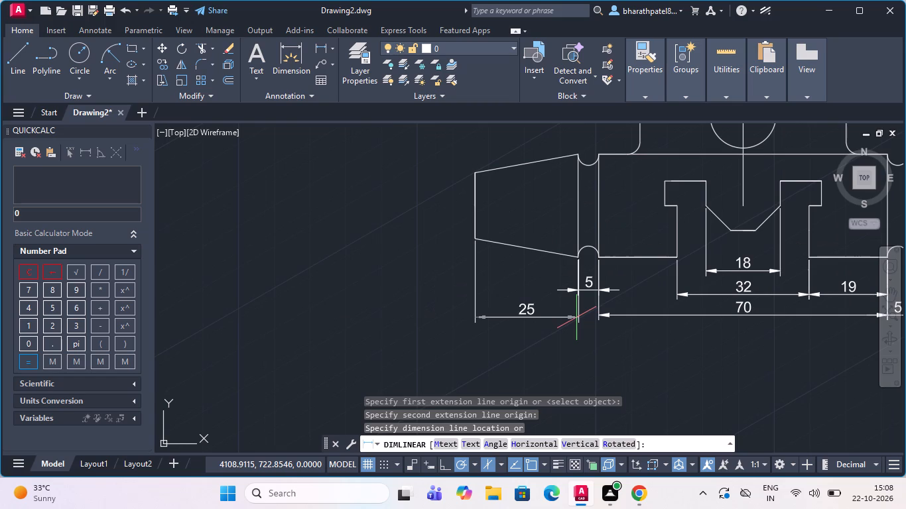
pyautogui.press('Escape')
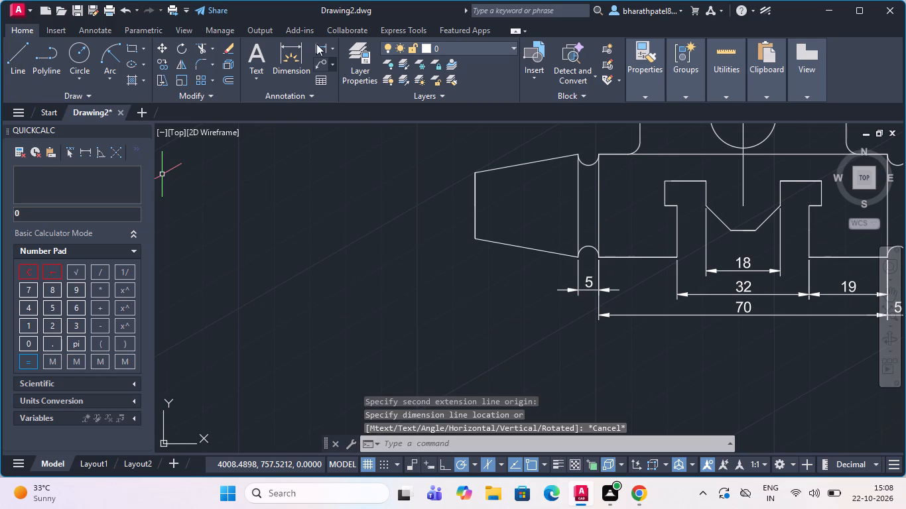
# Dimension the horizontal distance from the left end's lower corner to the lower left groove's inner corner, in line with the 70 dimension.
pyautogui.click(323, 42)
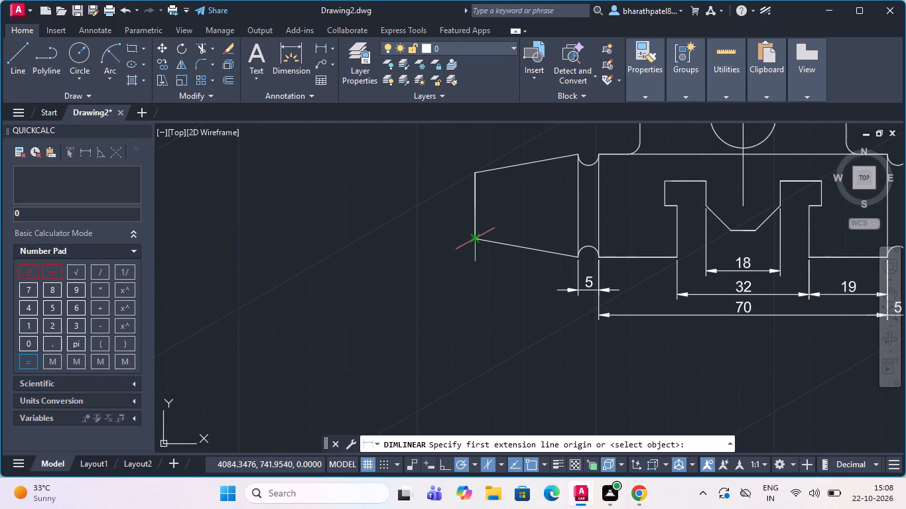
pyautogui.click(477, 239)
pyautogui.scroll(4, 583, 258)
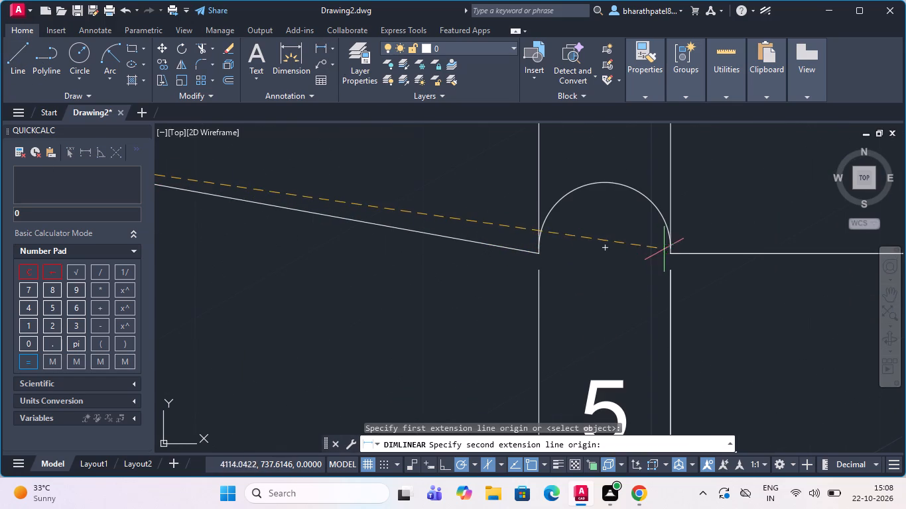
pyautogui.scroll(3, 660, 256)
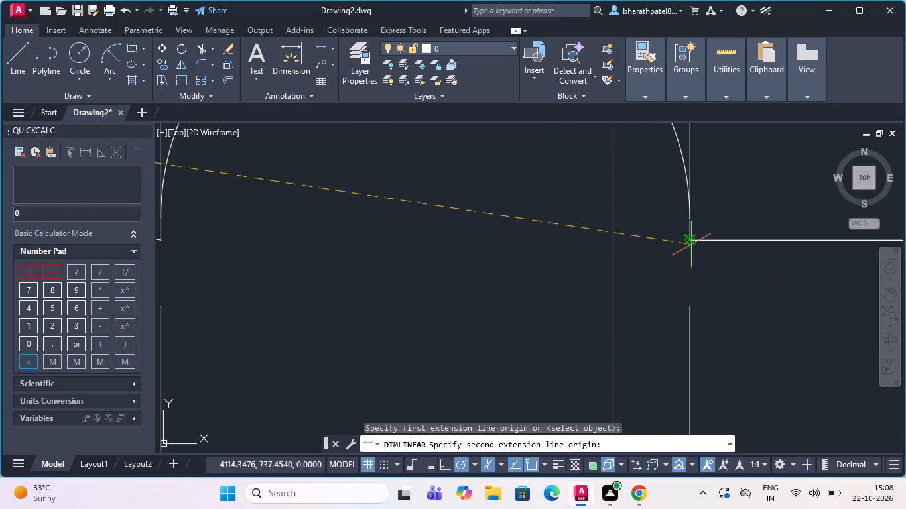
pyautogui.click(691, 241)
pyautogui.scroll(-5, 693, 241)
pyautogui.scroll(-2, 642, 316)
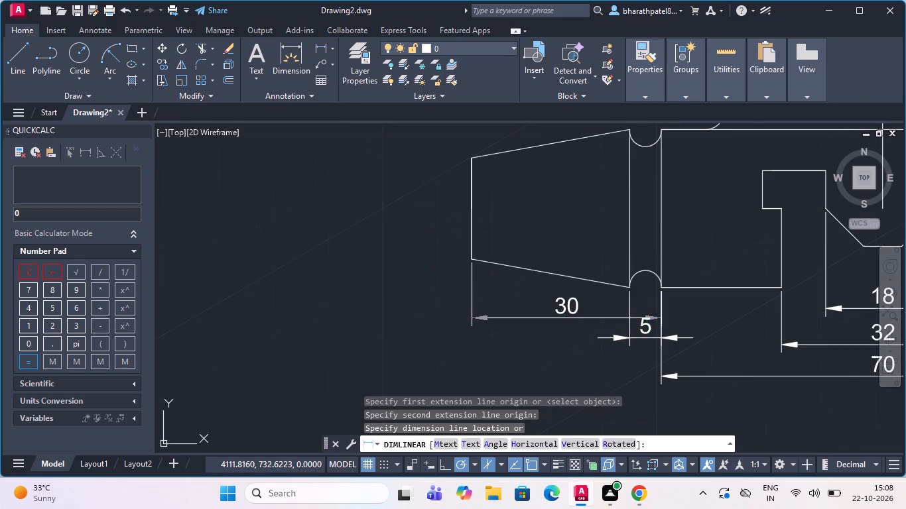
pyautogui.scroll(2, 631, 344)
pyautogui.scroll(-2, 648, 382)
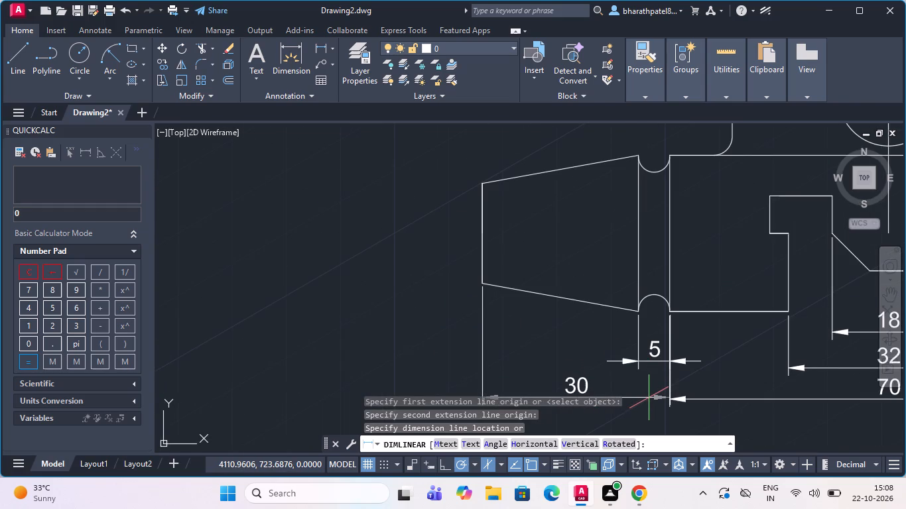
pyautogui.click(649, 398)
# Add an overall horizontal length dimension between the lower corners of both tapered ends, placed below all the other dimensions.
pyautogui.scroll(-2, 576, 337)
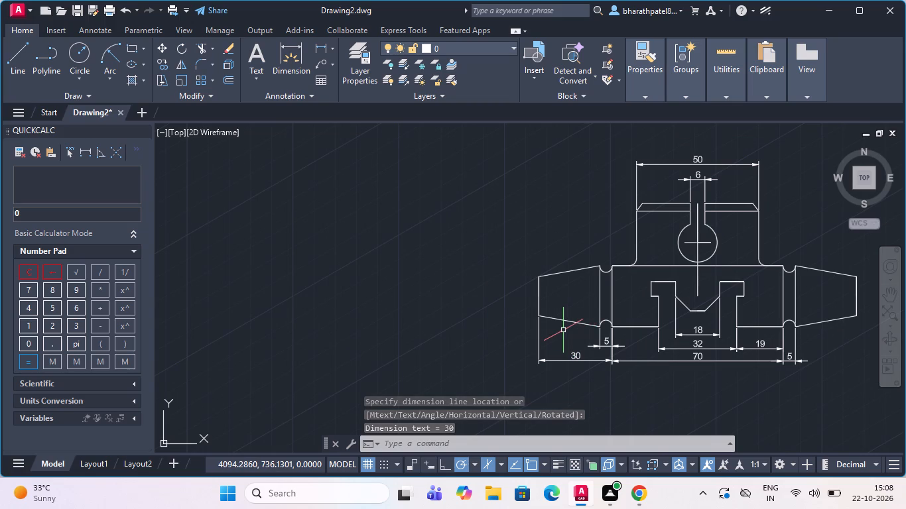
pyautogui.click(322, 48)
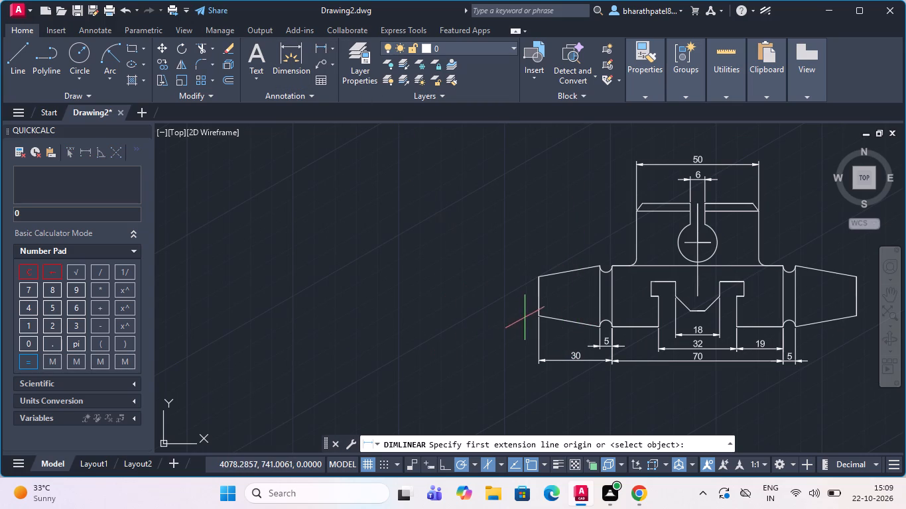
pyautogui.click(538, 315)
pyautogui.scroll(-3, 538, 315)
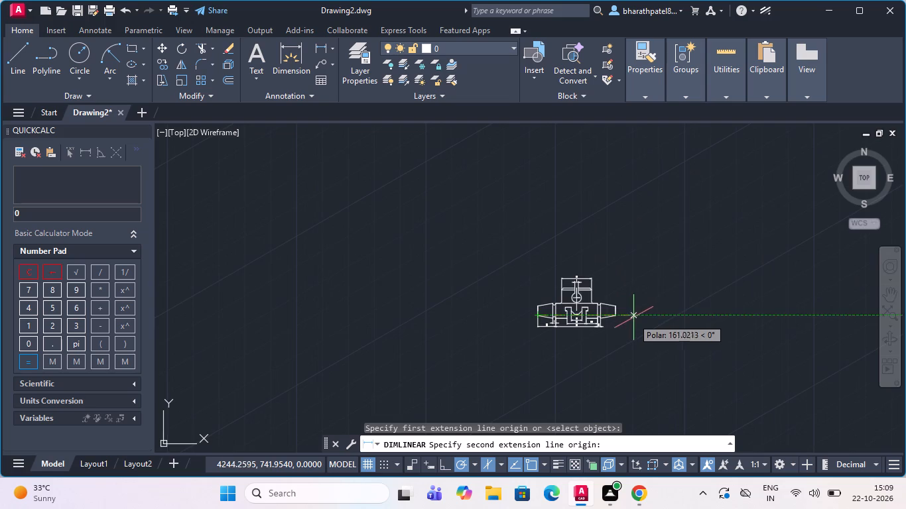
pyautogui.scroll(4, 621, 323)
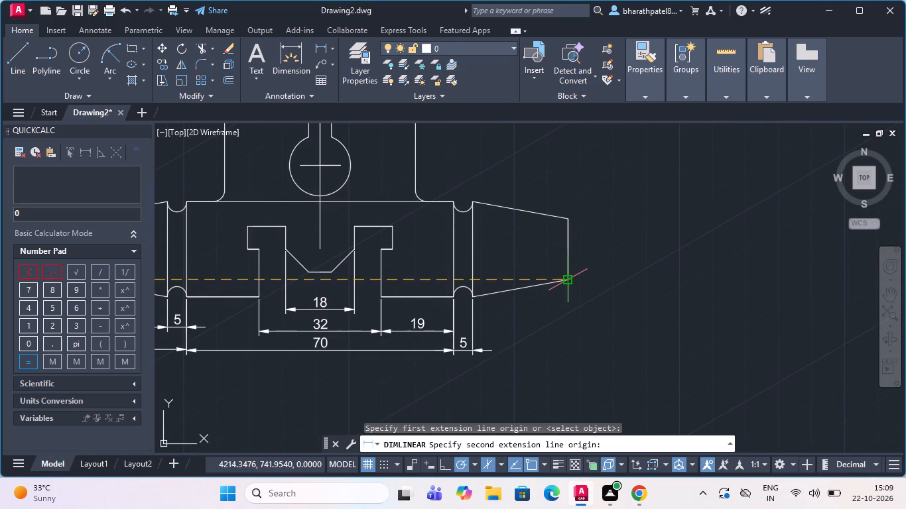
pyautogui.click(568, 278)
pyautogui.scroll(-3, 568, 278)
pyautogui.scroll(3, 565, 315)
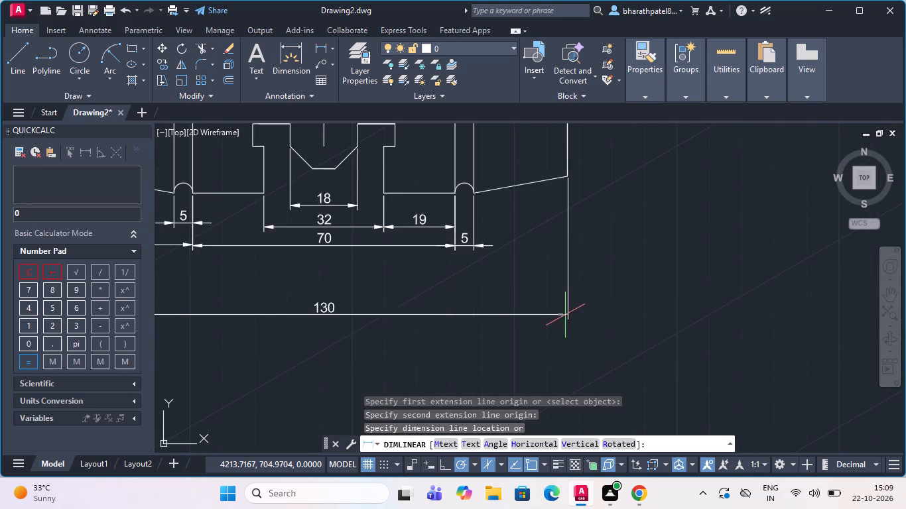
pyautogui.scroll(-4, 565, 315)
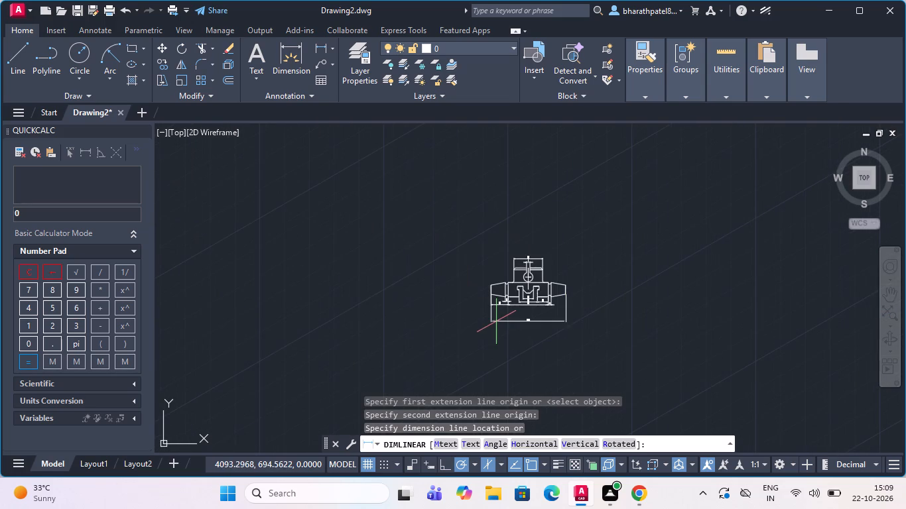
pyautogui.scroll(4, 496, 321)
pyautogui.scroll(-1, 496, 321)
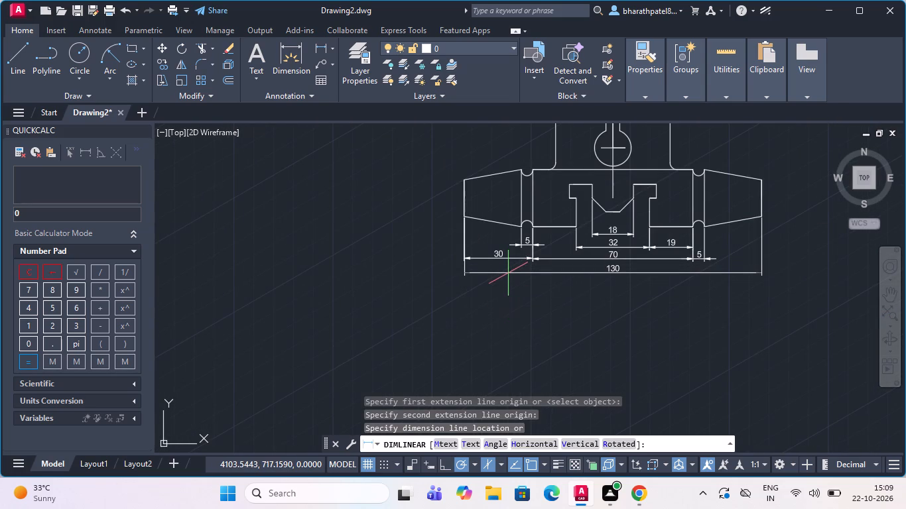
pyautogui.click(508, 273)
# Look over the dimensioned part to check which dimensions are still missing.
pyautogui.scroll(-3, 504, 296)
pyautogui.scroll(3, 523, 280)
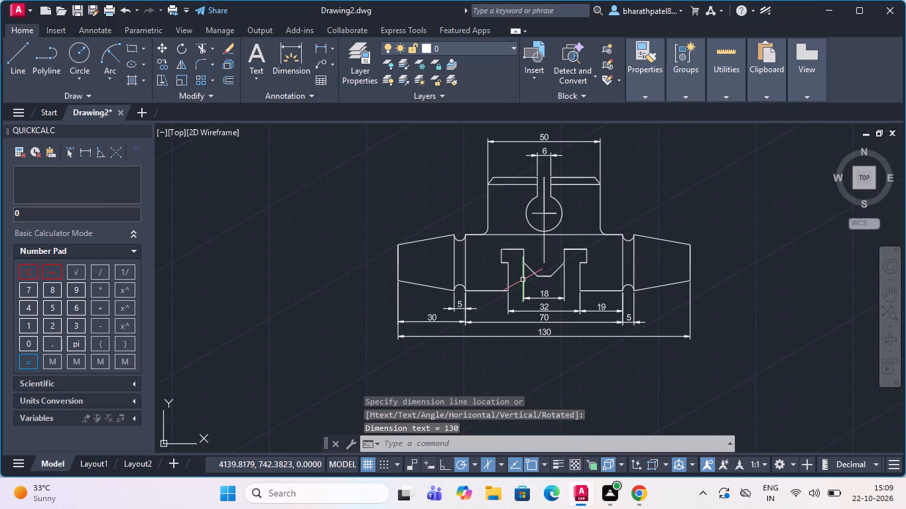
pyautogui.scroll(-2, 523, 280)
pyautogui.scroll(3, 535, 269)
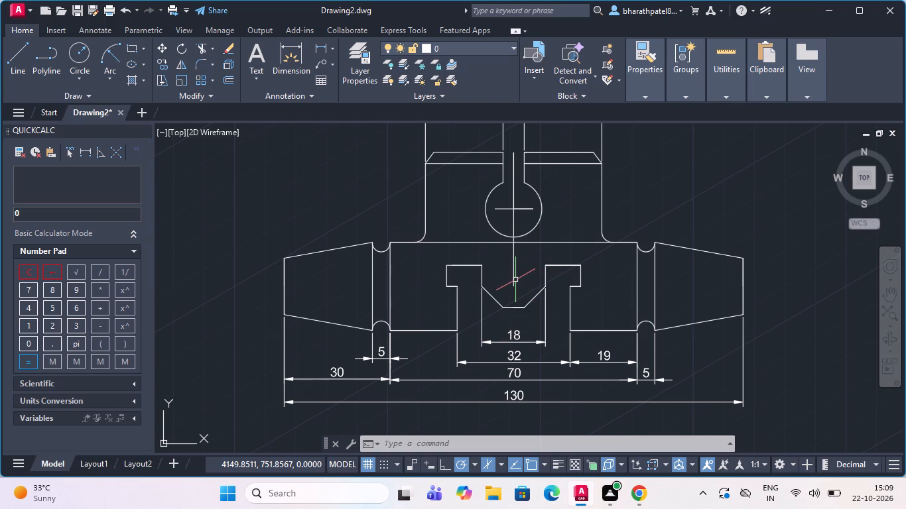
pyautogui.scroll(-2, 519, 283)
pyautogui.scroll(3, 513, 192)
pyautogui.scroll(-2, 513, 192)
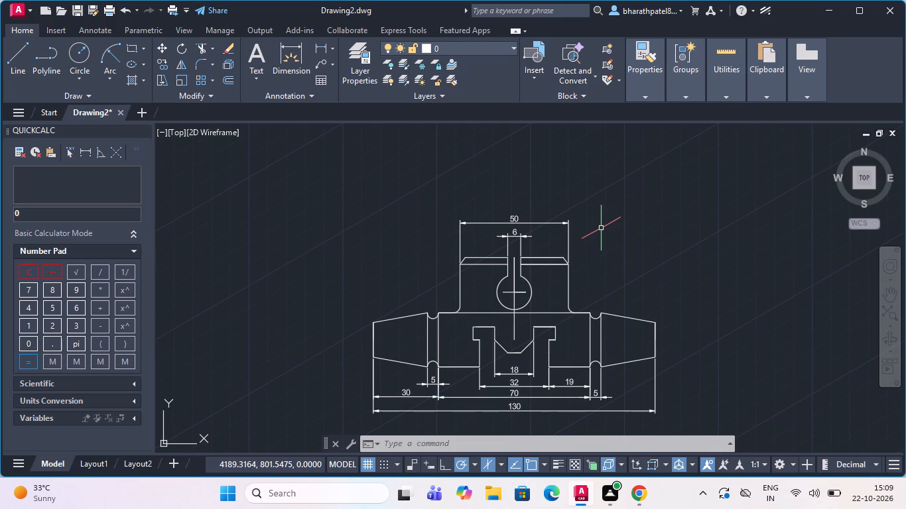
pyautogui.scroll(-1, 630, 241)
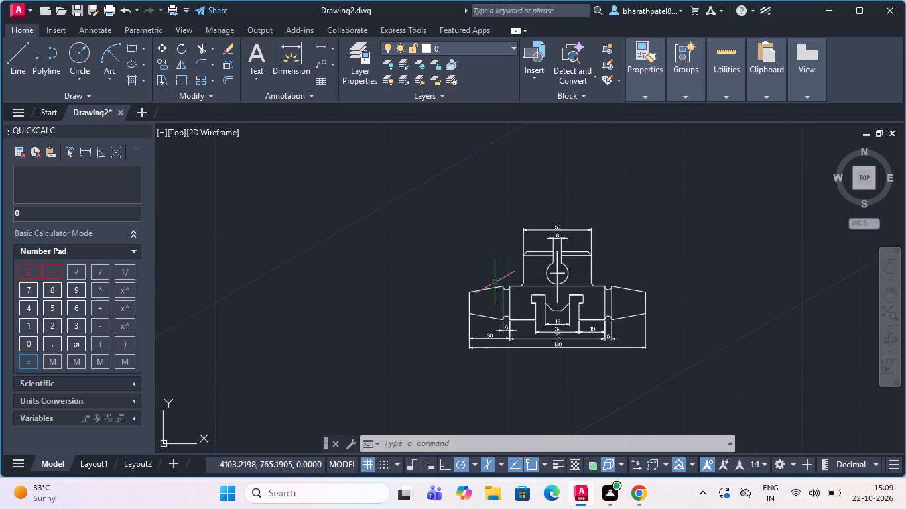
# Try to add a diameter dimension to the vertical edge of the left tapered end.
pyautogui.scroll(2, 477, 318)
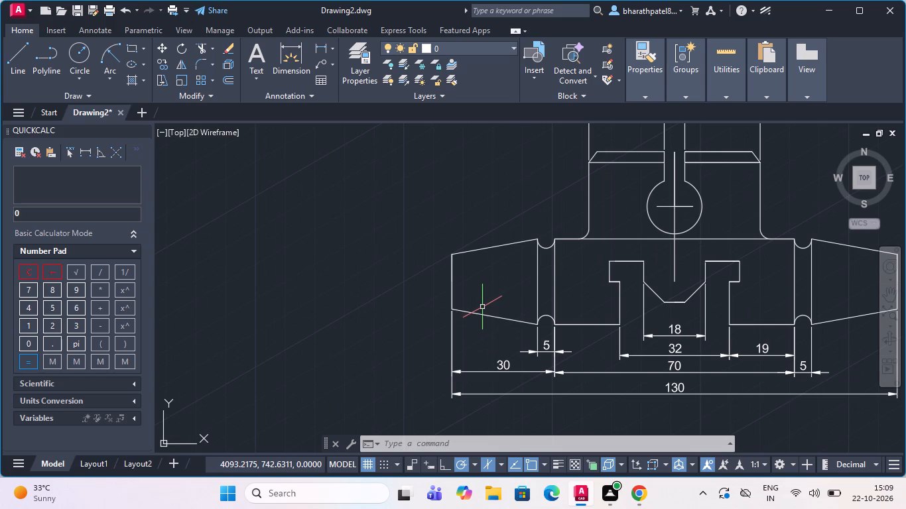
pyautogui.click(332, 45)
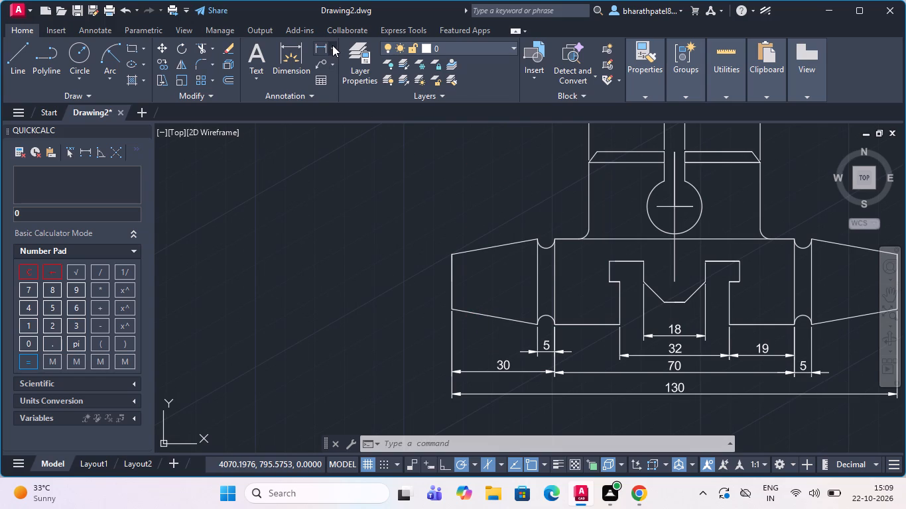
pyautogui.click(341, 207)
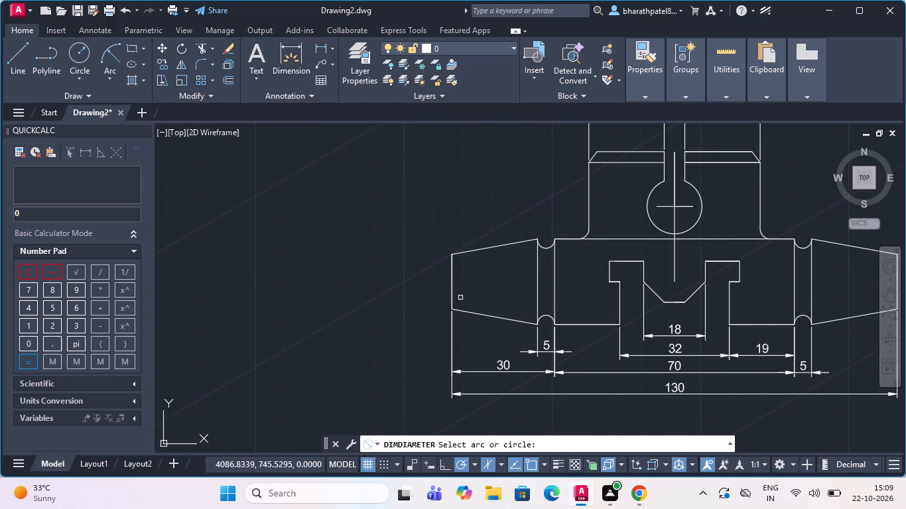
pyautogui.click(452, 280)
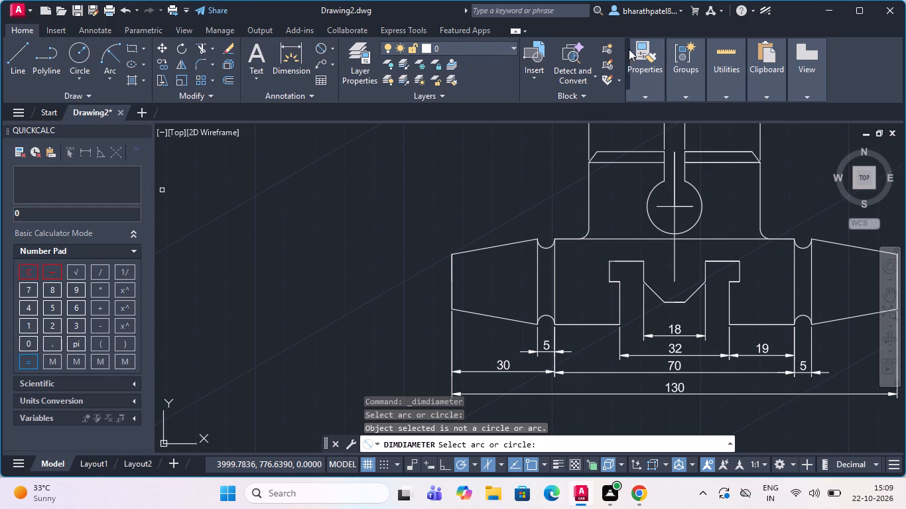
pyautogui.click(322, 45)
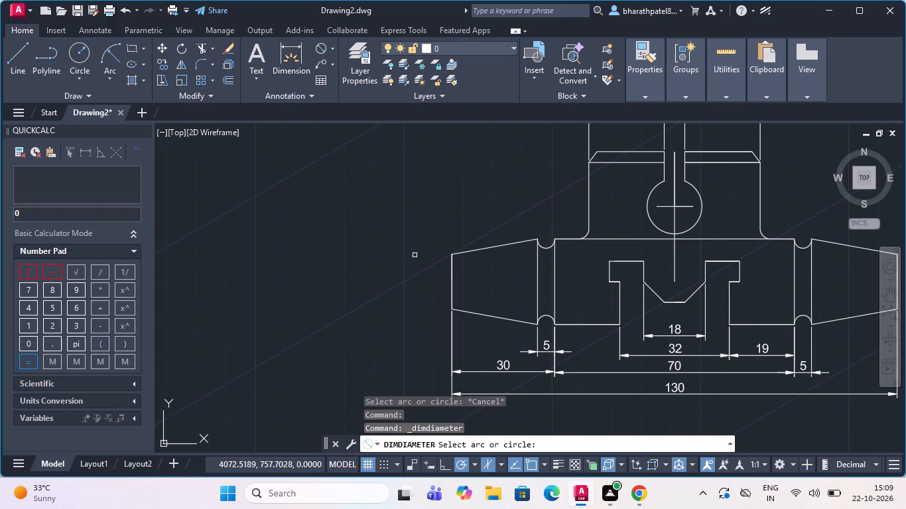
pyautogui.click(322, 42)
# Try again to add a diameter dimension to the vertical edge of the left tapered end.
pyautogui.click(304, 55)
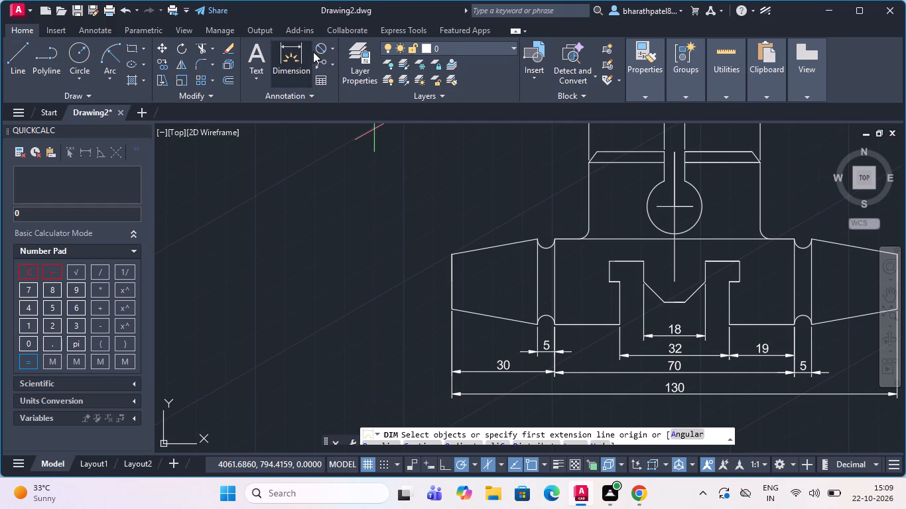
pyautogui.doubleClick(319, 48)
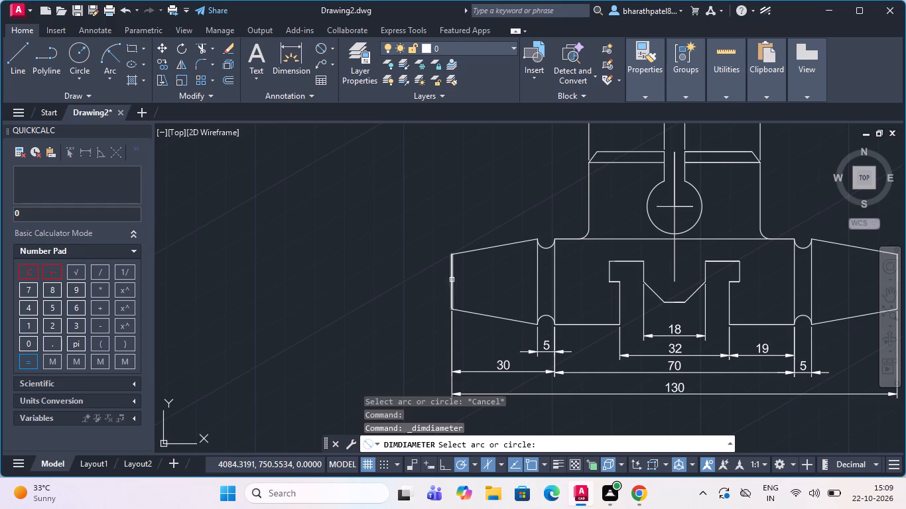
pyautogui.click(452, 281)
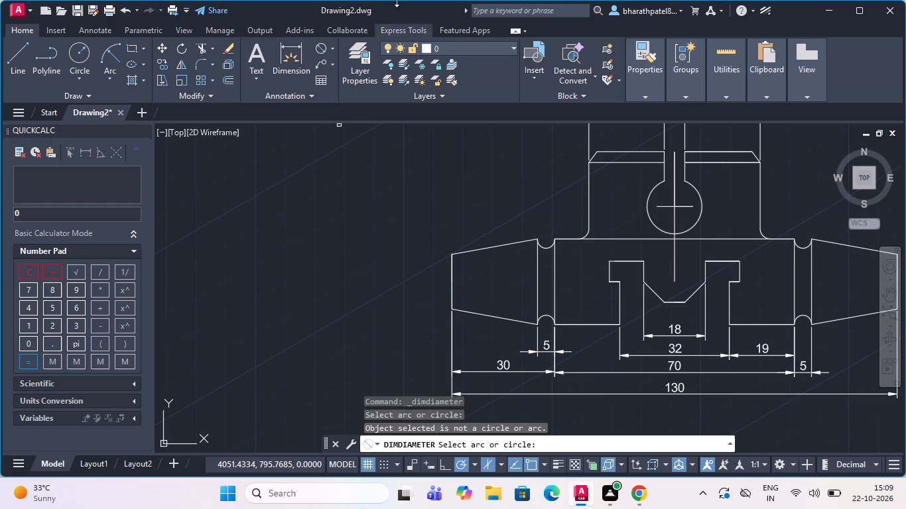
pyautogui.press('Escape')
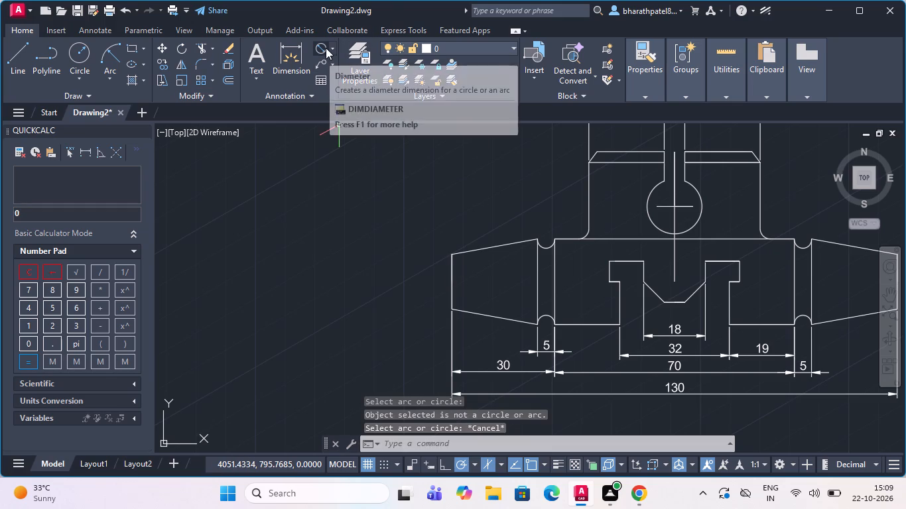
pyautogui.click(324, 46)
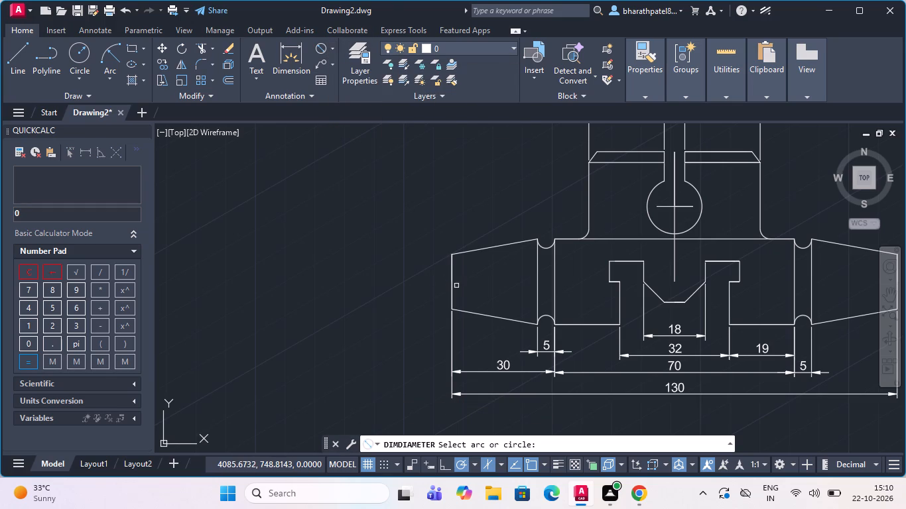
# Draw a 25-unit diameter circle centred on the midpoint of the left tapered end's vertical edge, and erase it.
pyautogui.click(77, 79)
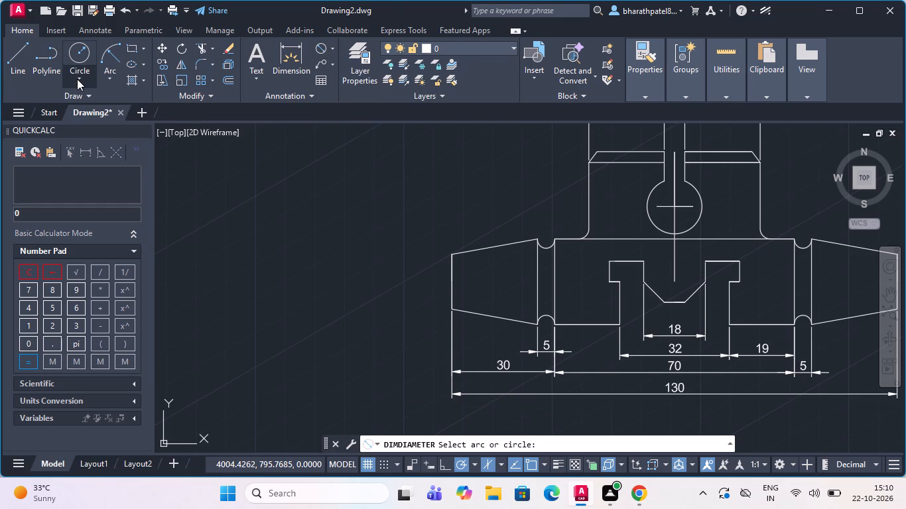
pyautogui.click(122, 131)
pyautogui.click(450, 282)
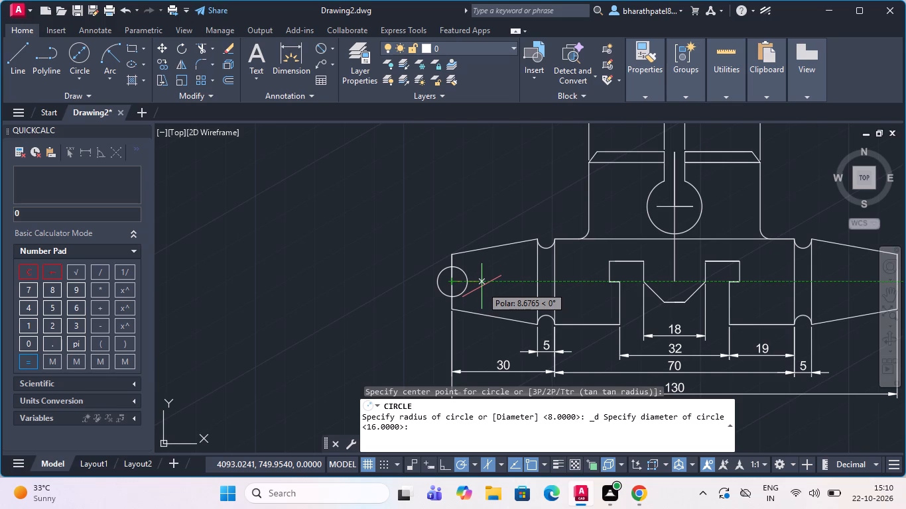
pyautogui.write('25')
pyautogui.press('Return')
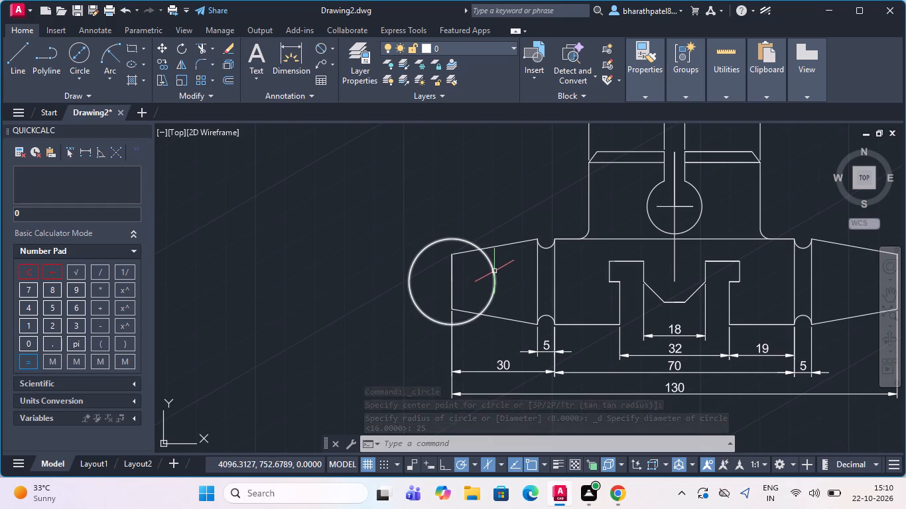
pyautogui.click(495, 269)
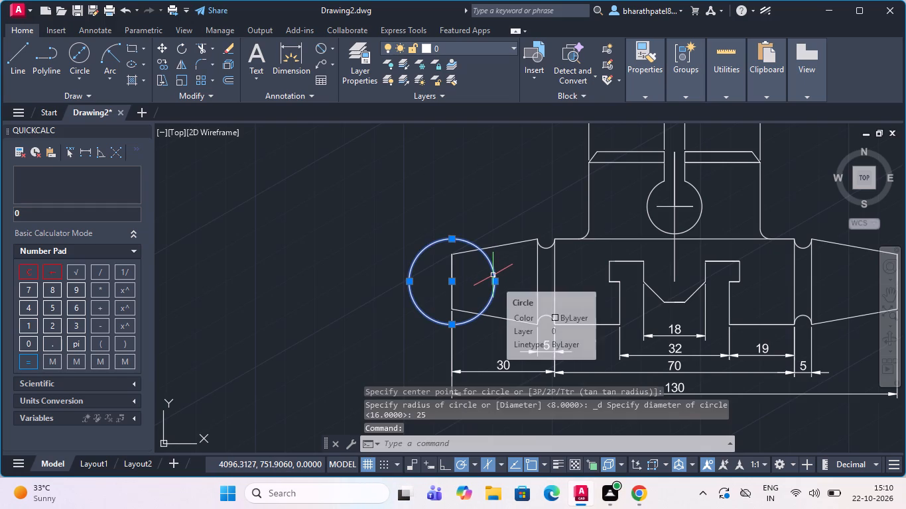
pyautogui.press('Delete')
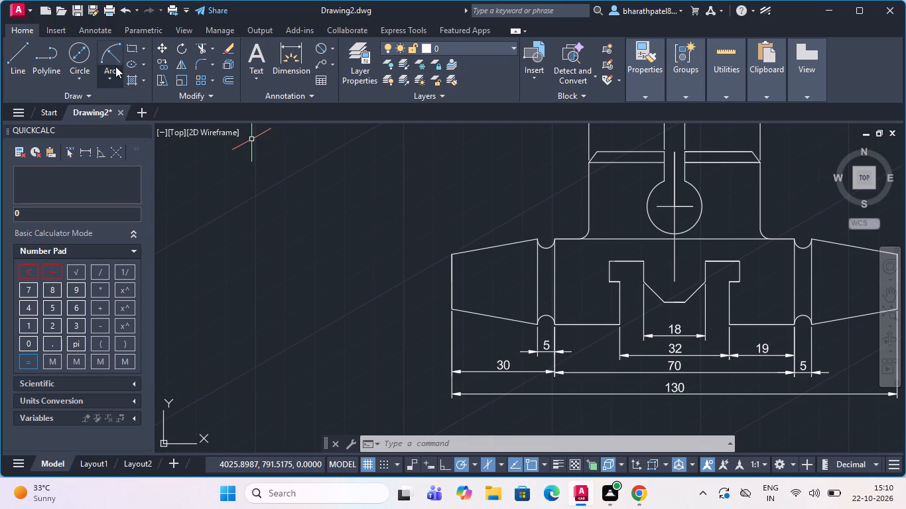
# Draw a 16-unit diameter helper circle centred on the midpoint of the left tapered end's vertical edge.
pyautogui.click(73, 59)
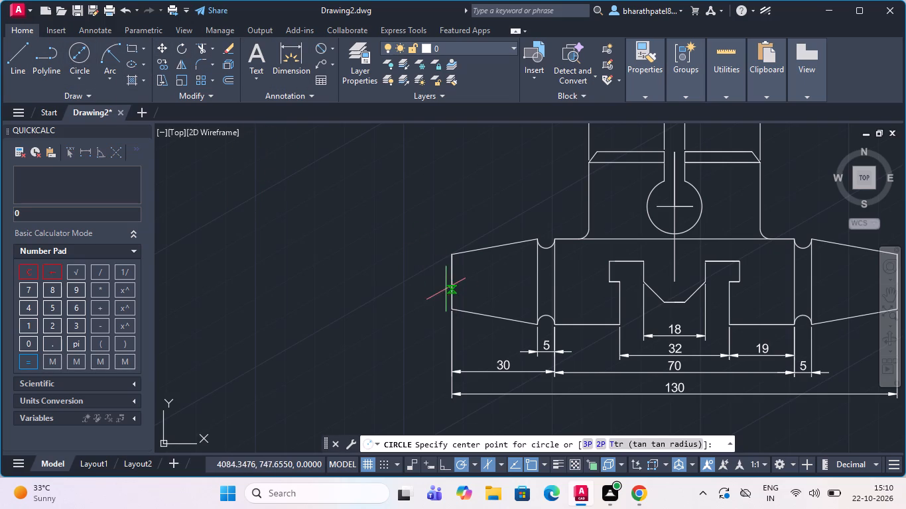
pyautogui.click(452, 283)
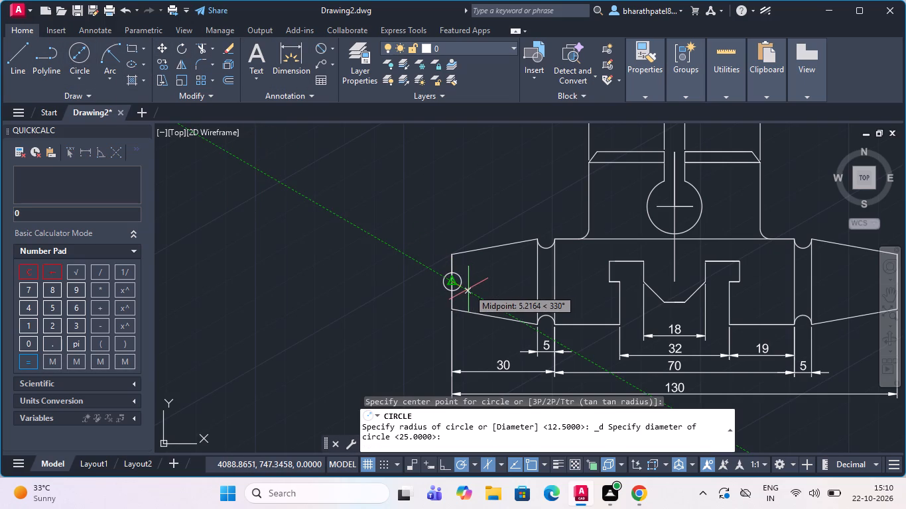
pyautogui.press('1')
pyautogui.press('6')
pyautogui.press('Return')
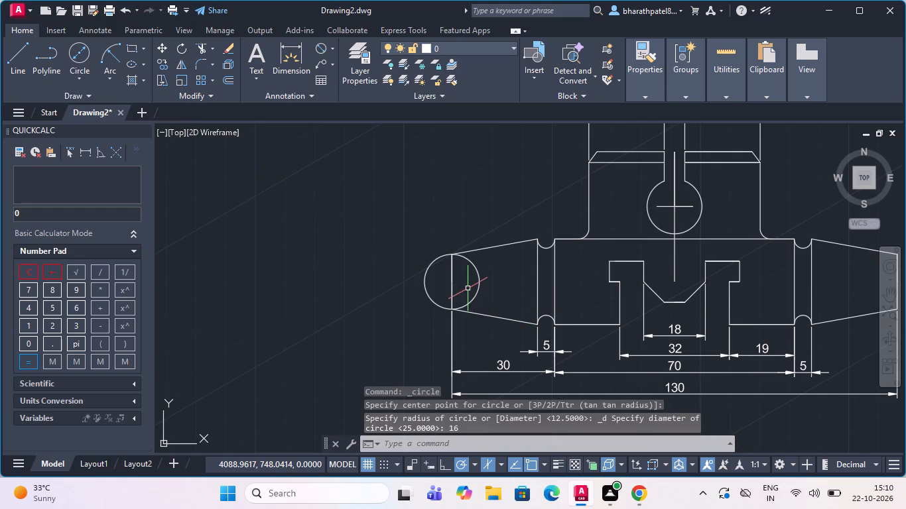
# Add a diameter dimension to the 16-unit circle, with its line horizontal and its text outside the part's left end.
pyautogui.click(324, 48)
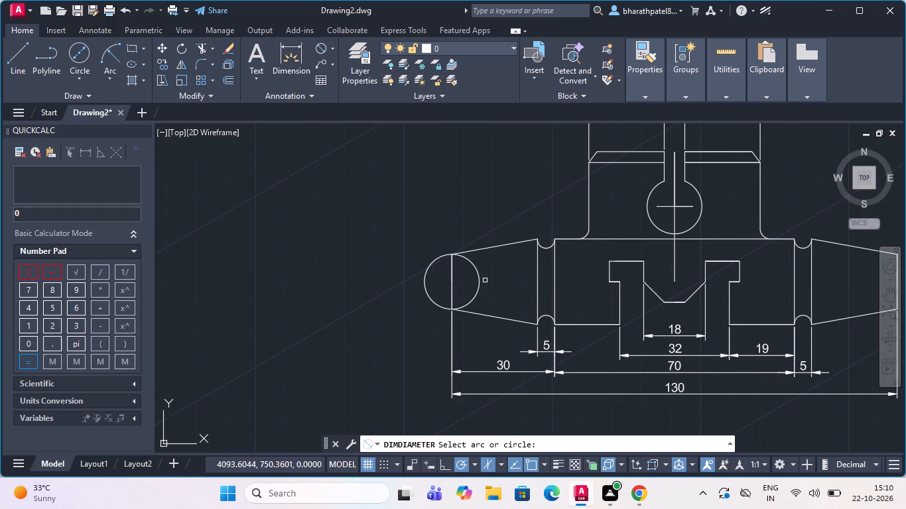
pyautogui.click(480, 280)
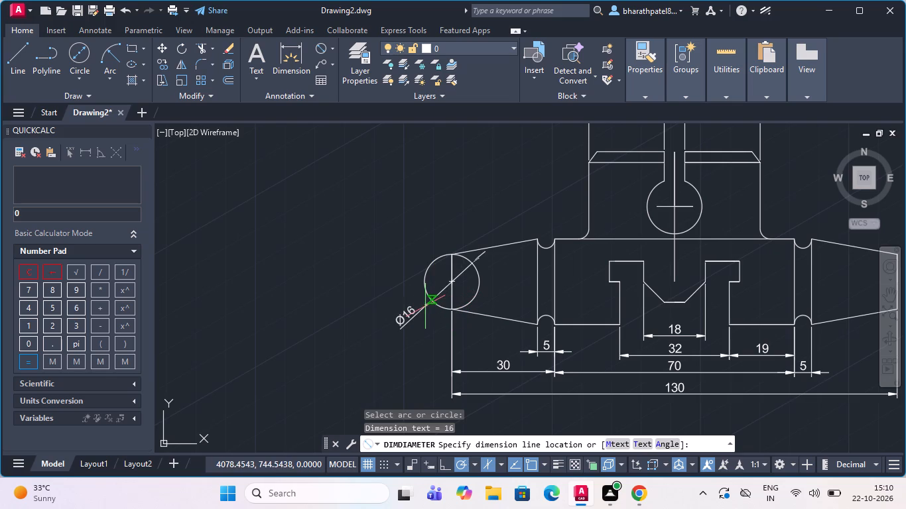
pyautogui.click(409, 282)
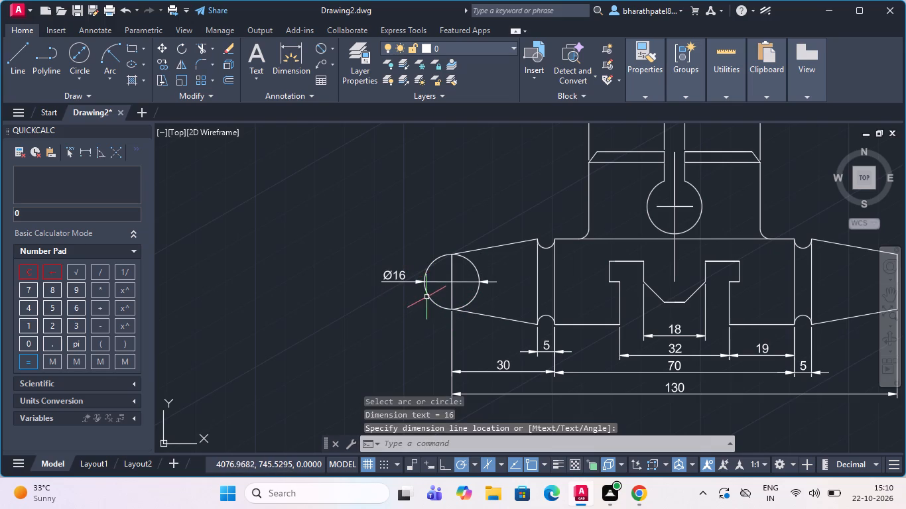
# Erase the helper circle at the left end, leaving its diameter dimension in place.
pyautogui.click(431, 296)
pyautogui.press('Delete')
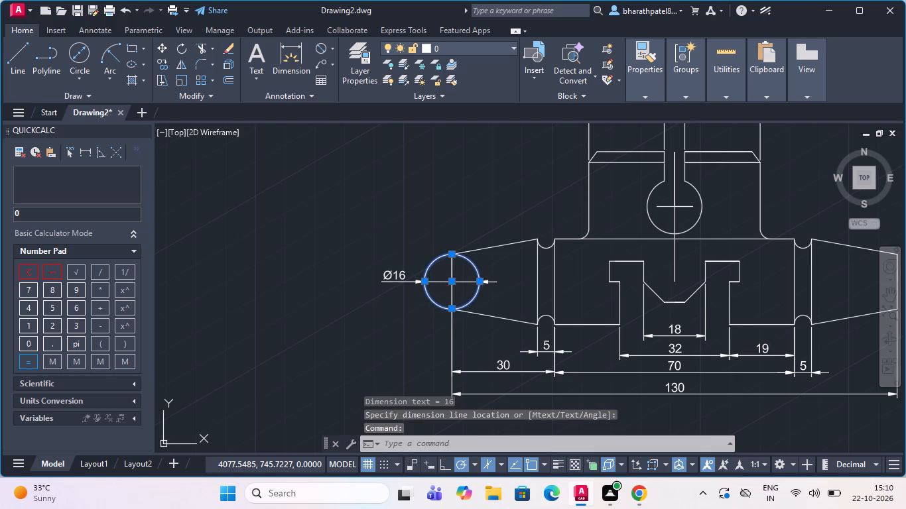
# Start a circle defined by diameter, centred on the midpoint of the left groove's outer vertical line.
pyautogui.scroll(-1, 428, 296)
pyautogui.scroll(4, 421, 280)
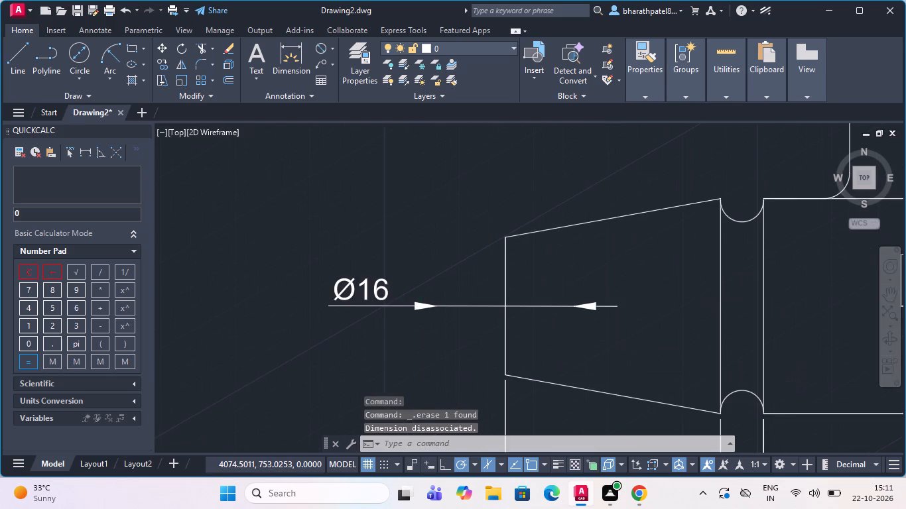
pyautogui.scroll(-3, 421, 280)
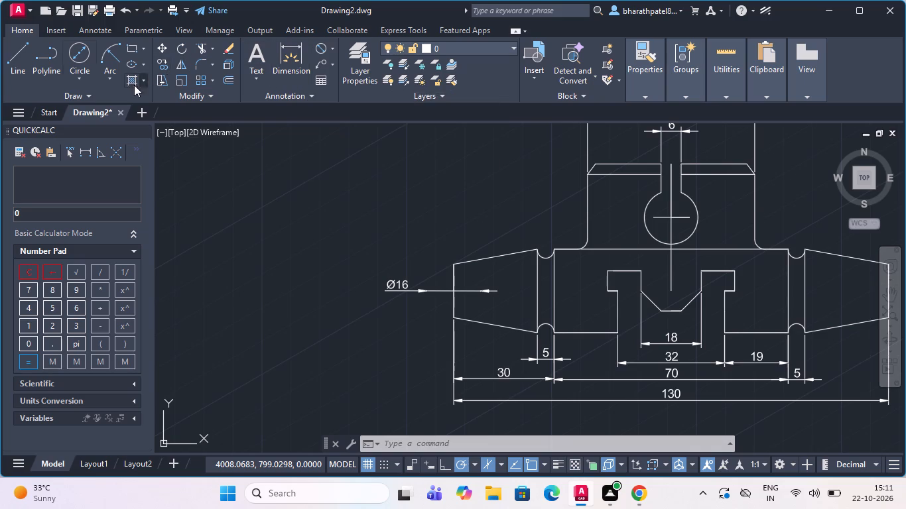
pyautogui.click(74, 55)
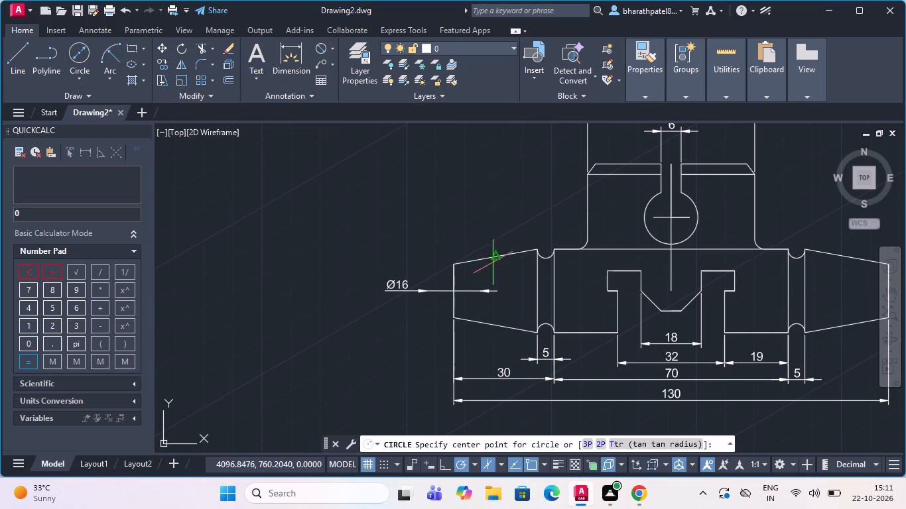
pyautogui.click(544, 286)
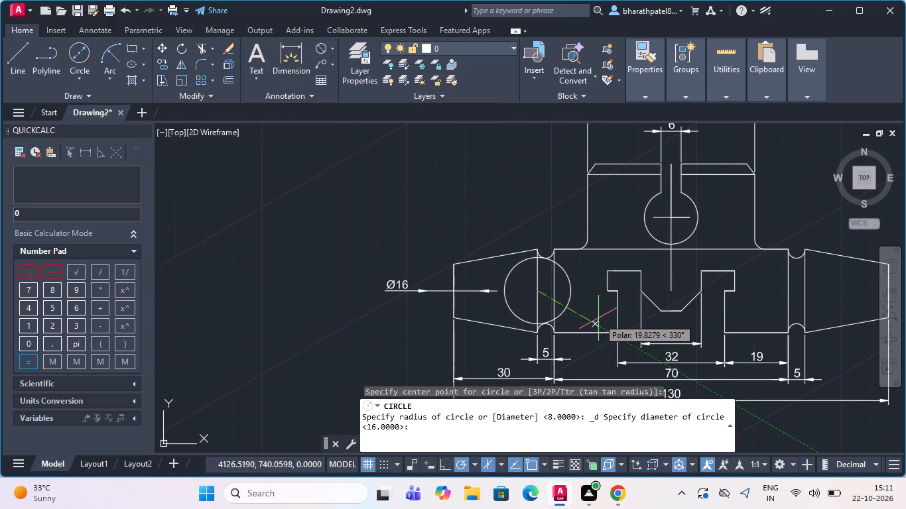
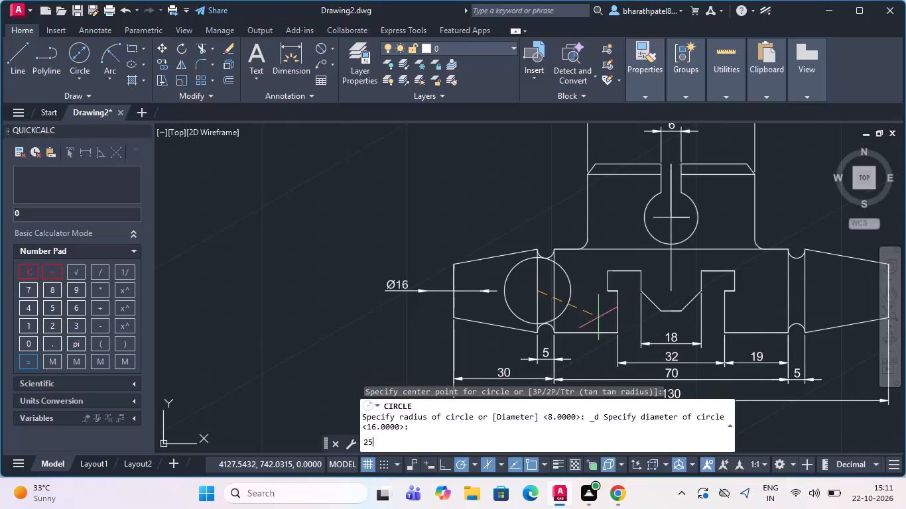
# Draw a circle of diameter 25 centred on the vertical line at the wide end of the left taper.
pyautogui.press('Return')
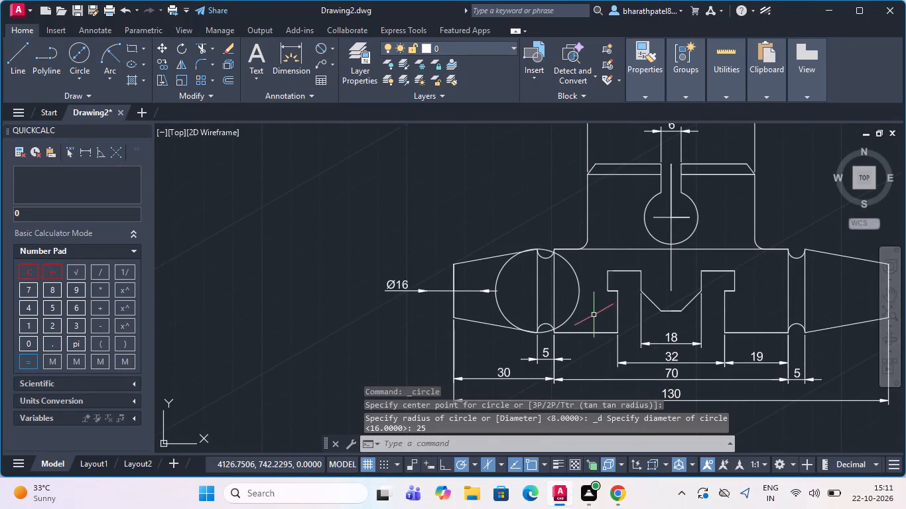
# Add a diameter dimension to the new circle, placing its text outside the left taper above the Ø16 dimension.
pyautogui.click(324, 46)
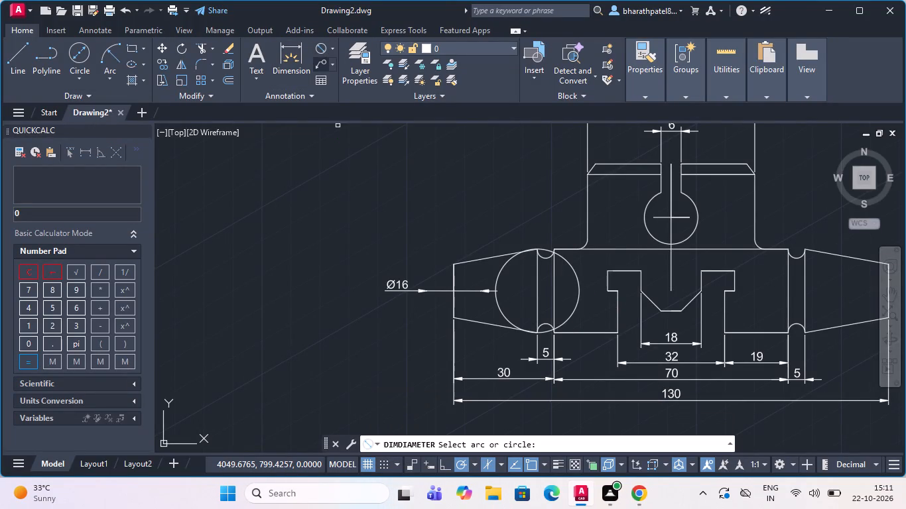
pyautogui.click(501, 276)
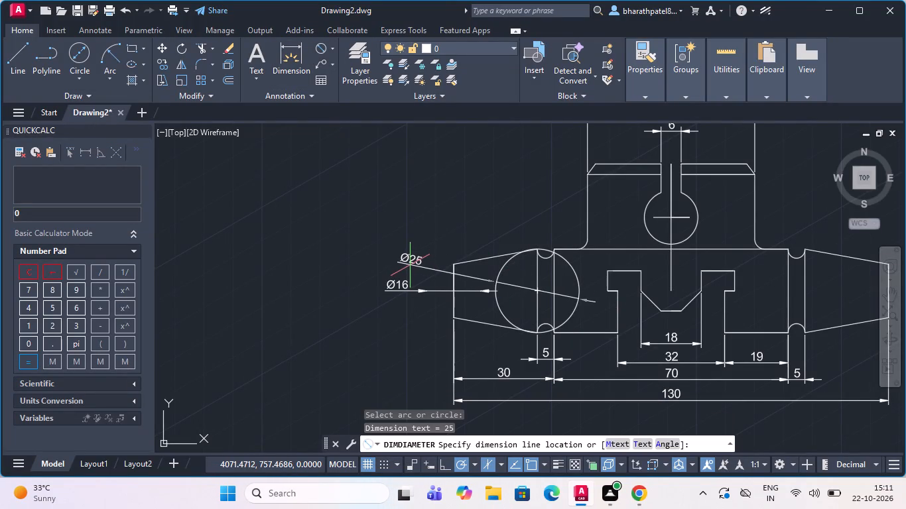
pyautogui.click(411, 264)
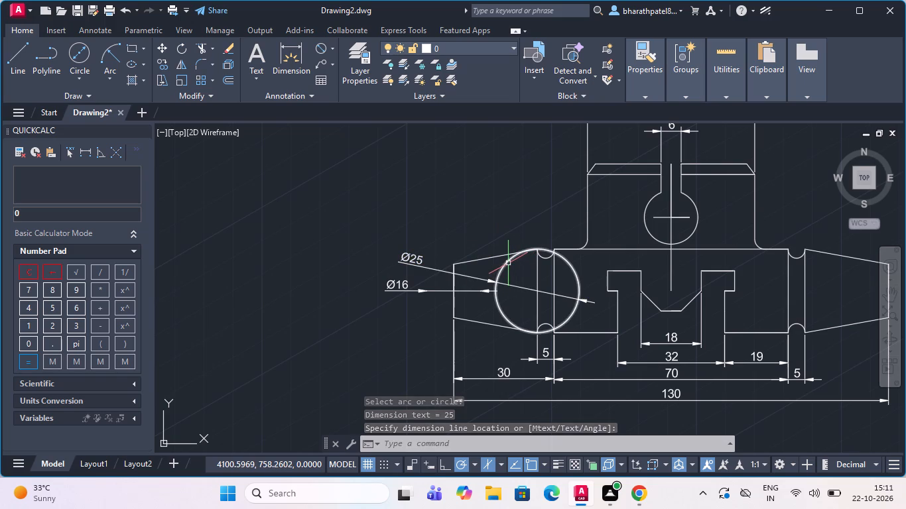
# Delete the helper circle at the wide end of the left taper, keeping its diameter dimension.
pyautogui.click(508, 263)
pyautogui.press('Delete')
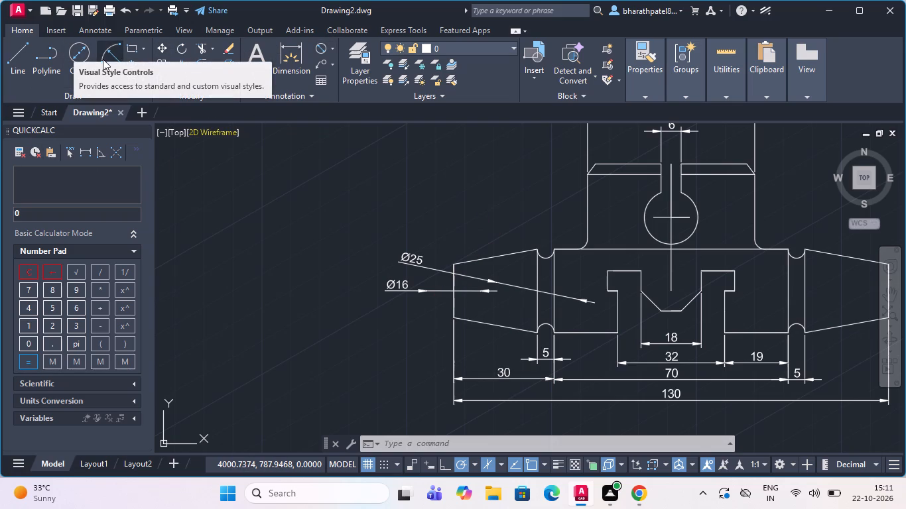
# Add a vertical linear dimension to the narrow end face of the left taper, placing it just outside the part.
pyautogui.click(332, 46)
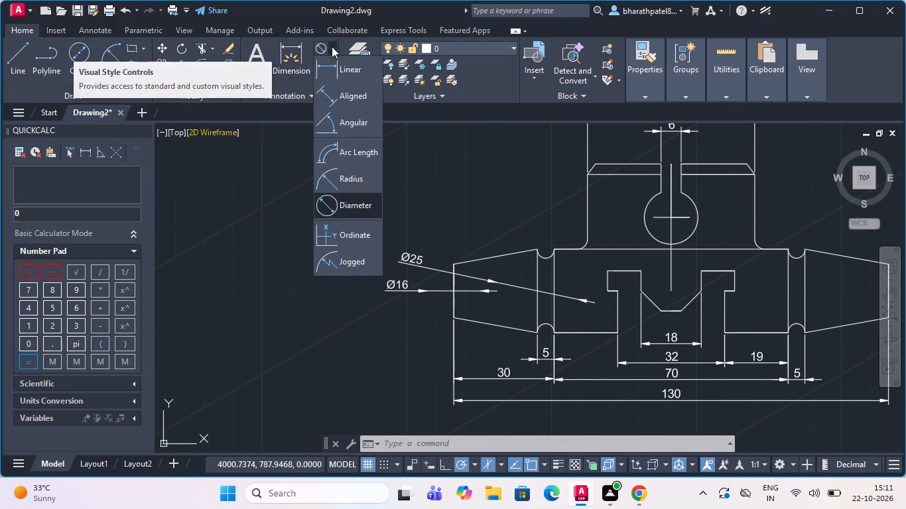
pyautogui.click(351, 74)
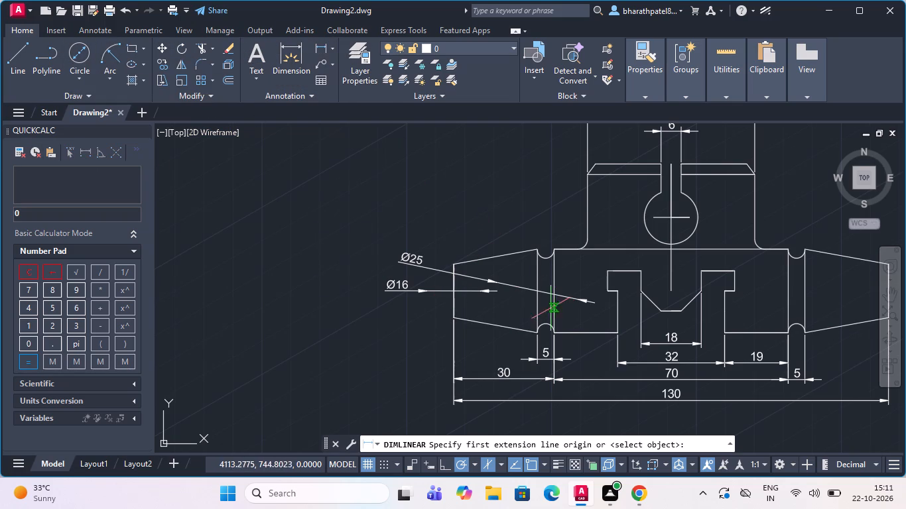
pyautogui.click(456, 321)
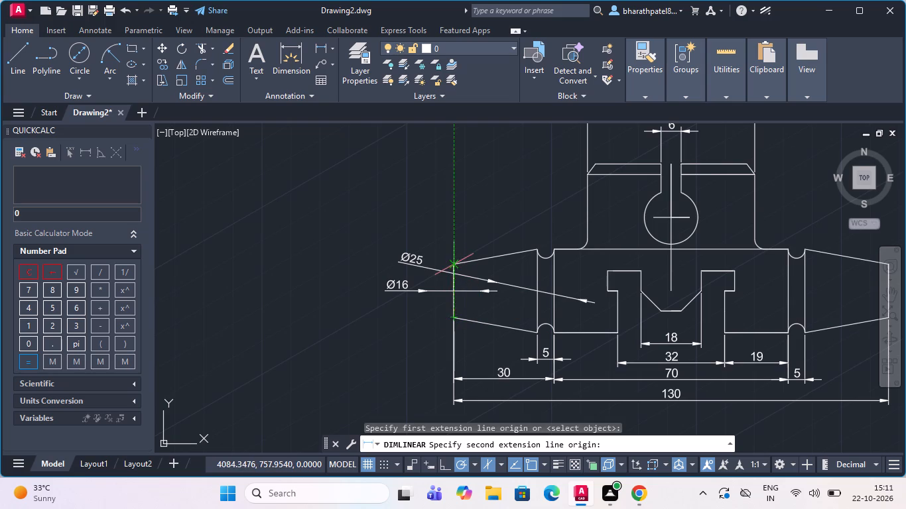
pyautogui.click(451, 266)
pyautogui.scroll(2, 431, 300)
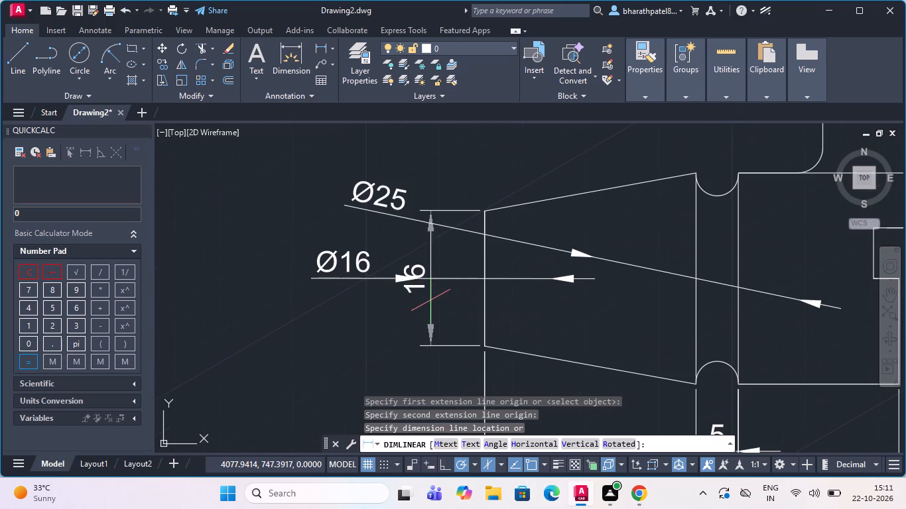
pyautogui.click(412, 269)
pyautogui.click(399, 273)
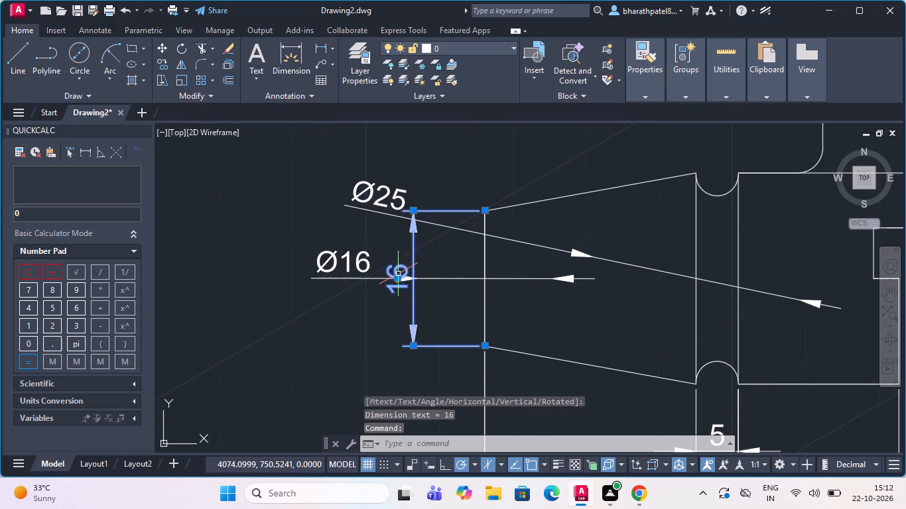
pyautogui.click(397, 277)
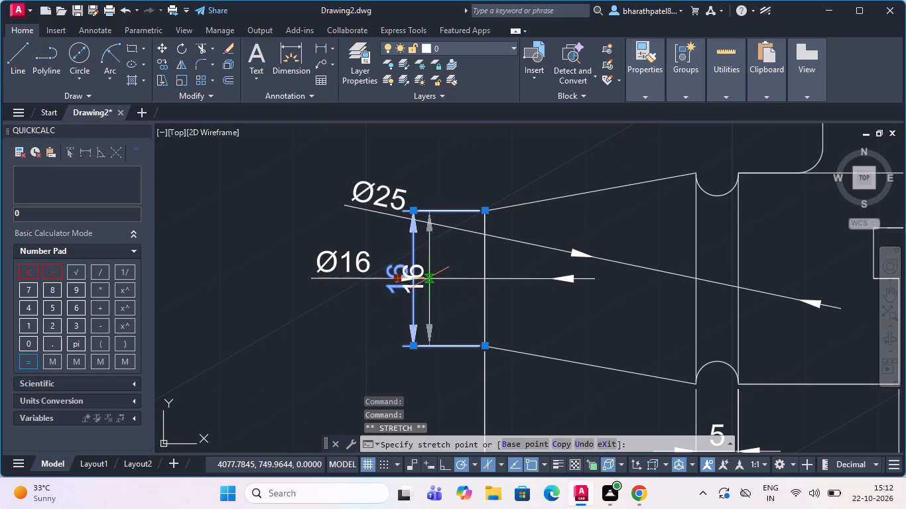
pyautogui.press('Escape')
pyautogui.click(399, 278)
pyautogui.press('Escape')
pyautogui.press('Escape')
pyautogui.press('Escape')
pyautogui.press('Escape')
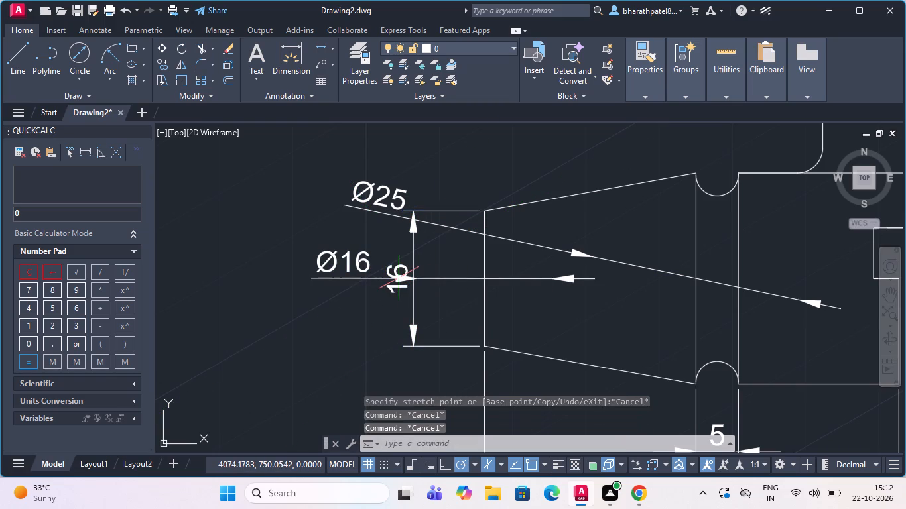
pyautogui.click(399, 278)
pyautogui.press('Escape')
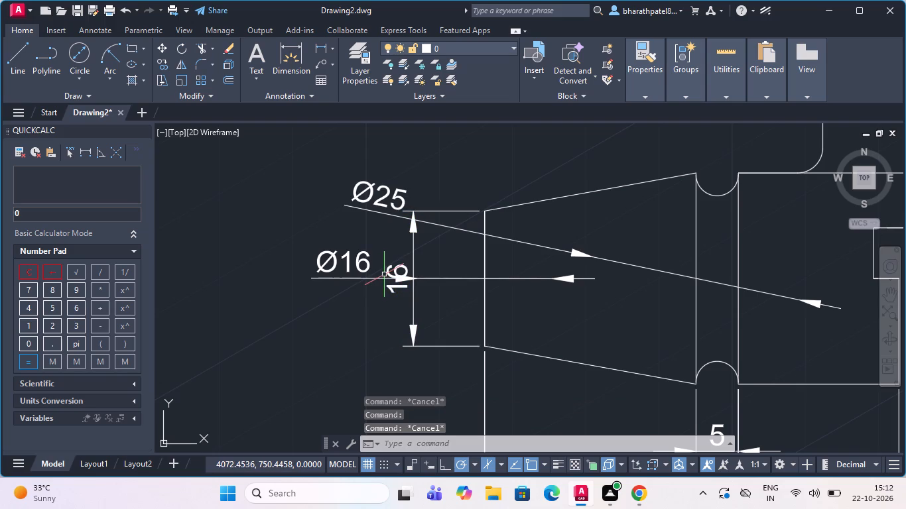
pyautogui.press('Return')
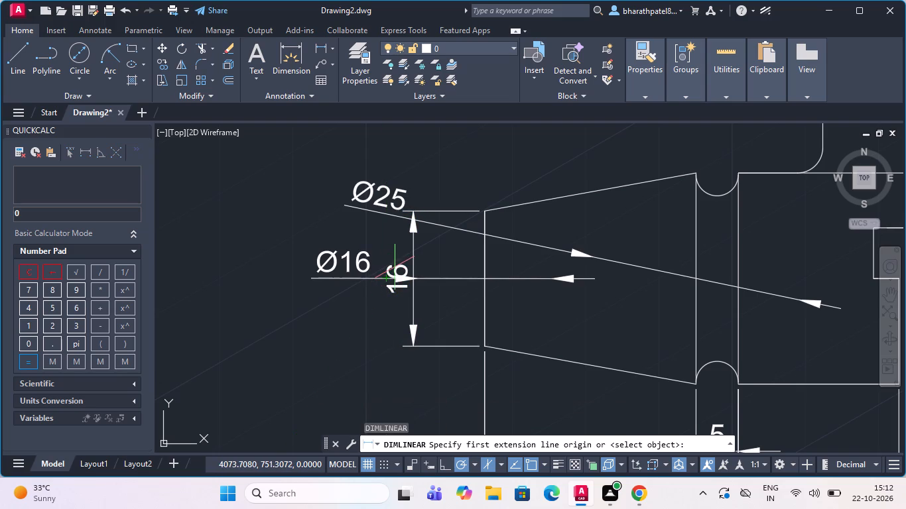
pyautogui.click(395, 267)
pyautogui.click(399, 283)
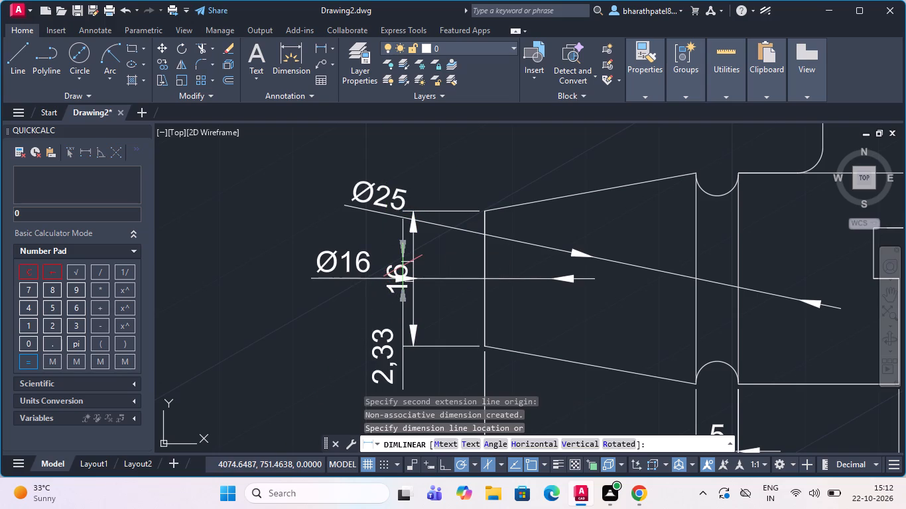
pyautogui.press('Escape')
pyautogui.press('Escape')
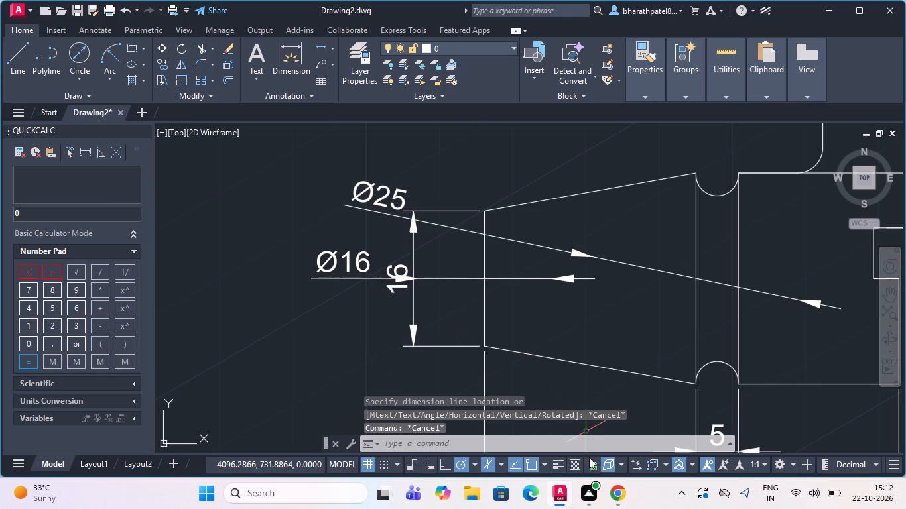
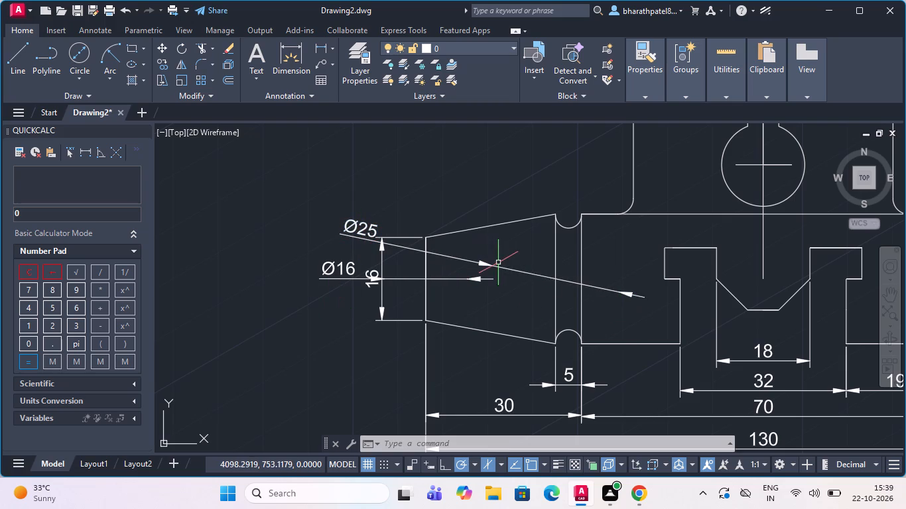
# Review the part drawing's dimensions across both tapered ends, the upper block and the lower slots.
pyautogui.scroll(-2, 496, 260)
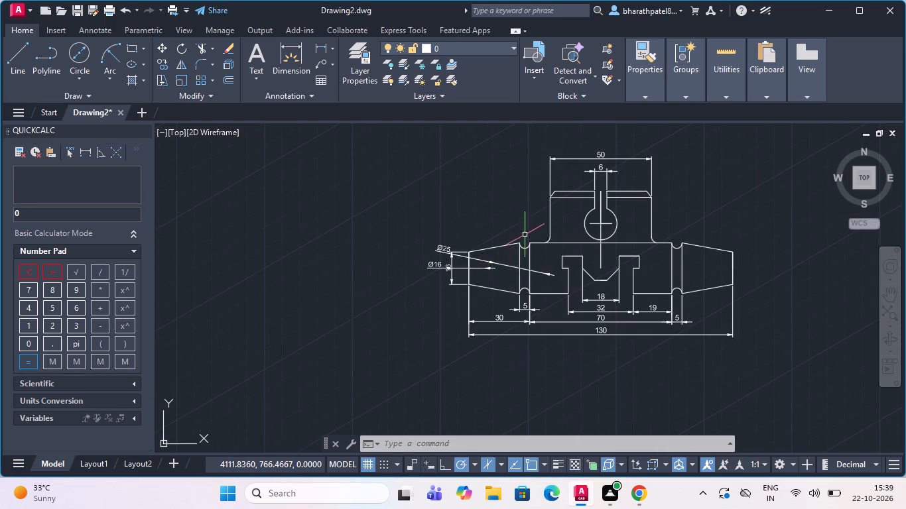
pyautogui.scroll(2, 525, 233)
pyautogui.scroll(-2, 525, 233)
pyautogui.scroll(2, 673, 214)
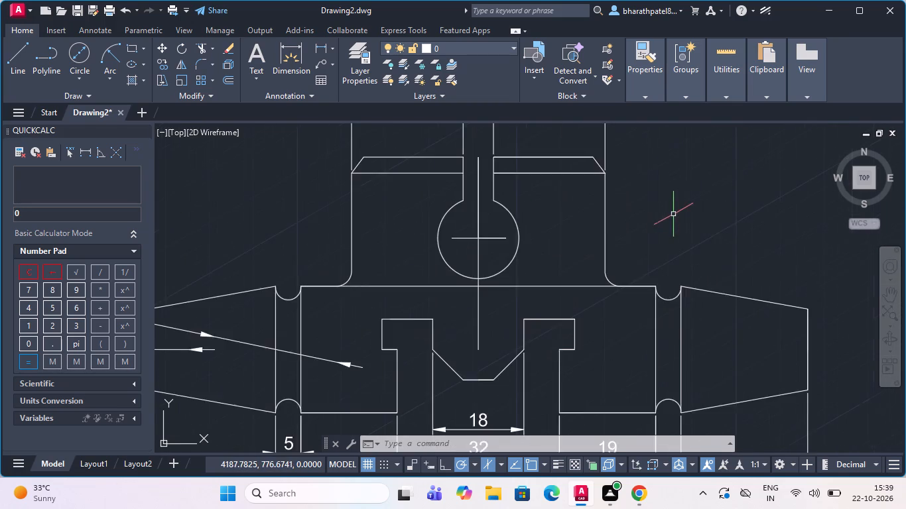
pyautogui.scroll(-3, 673, 214)
pyautogui.scroll(2, 709, 253)
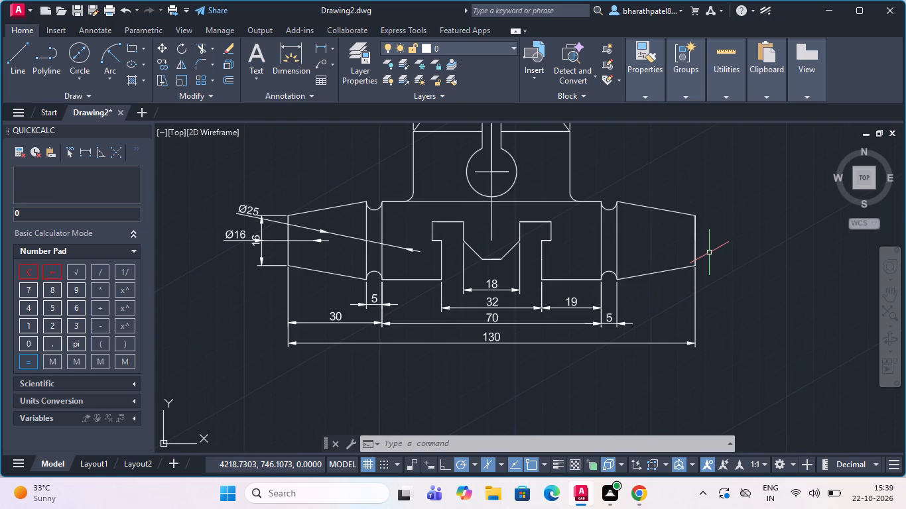
pyautogui.scroll(-2, 630, 242)
pyautogui.scroll(2, 628, 241)
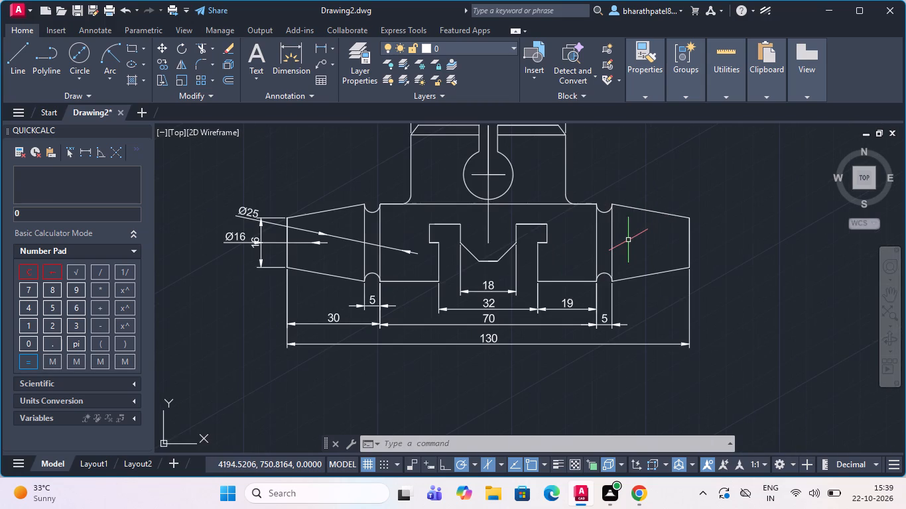
pyautogui.scroll(-1, 566, 237)
pyautogui.scroll(1, 566, 236)
pyautogui.scroll(-2, 566, 236)
pyautogui.scroll(1, 566, 236)
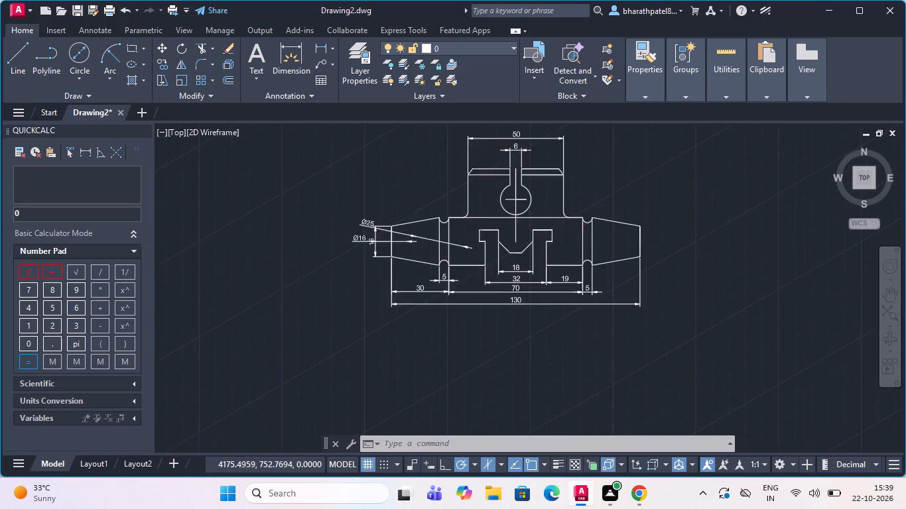
pyautogui.scroll(1, 566, 236)
pyautogui.scroll(-3, 566, 236)
pyautogui.scroll(1, 576, 211)
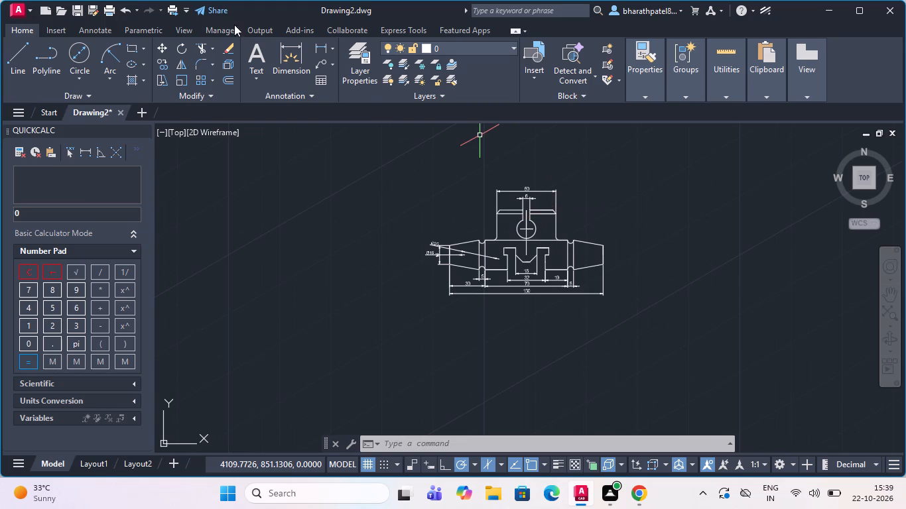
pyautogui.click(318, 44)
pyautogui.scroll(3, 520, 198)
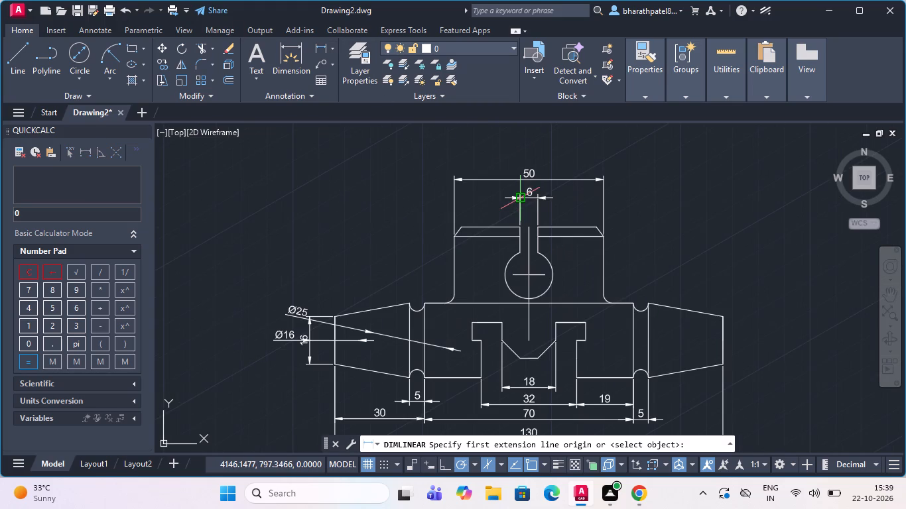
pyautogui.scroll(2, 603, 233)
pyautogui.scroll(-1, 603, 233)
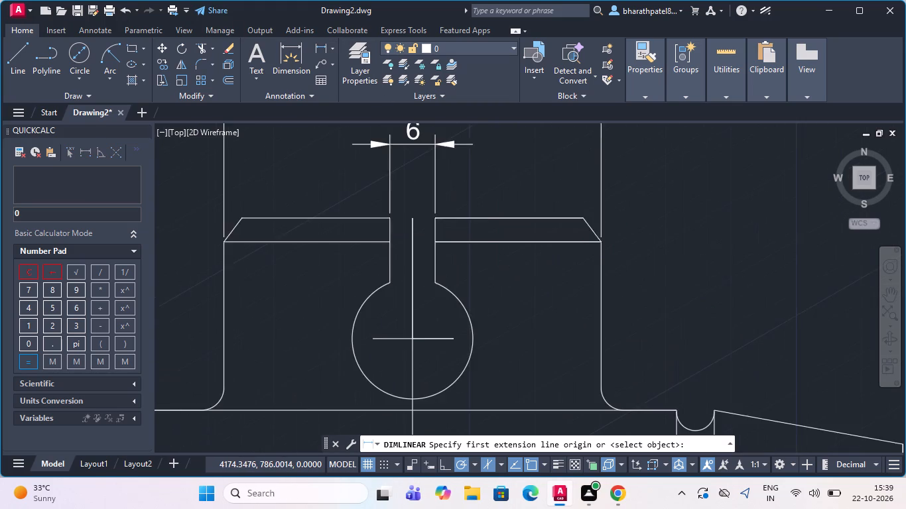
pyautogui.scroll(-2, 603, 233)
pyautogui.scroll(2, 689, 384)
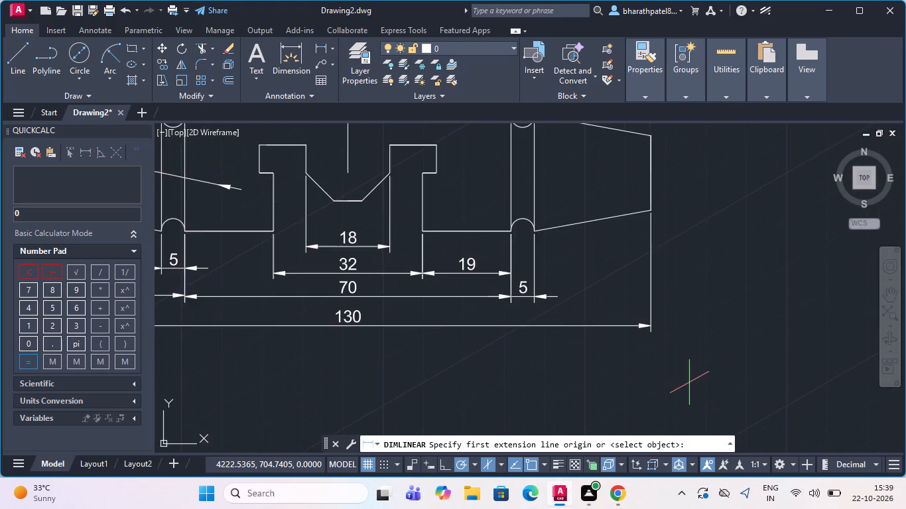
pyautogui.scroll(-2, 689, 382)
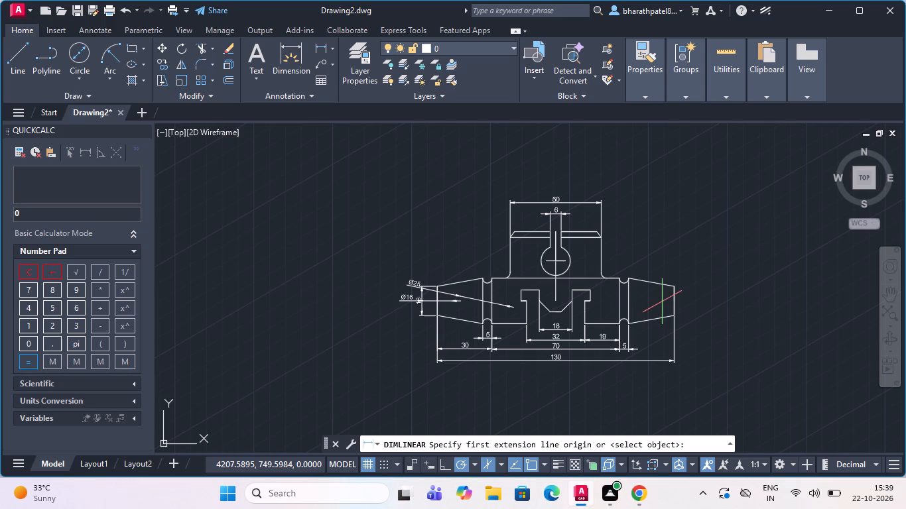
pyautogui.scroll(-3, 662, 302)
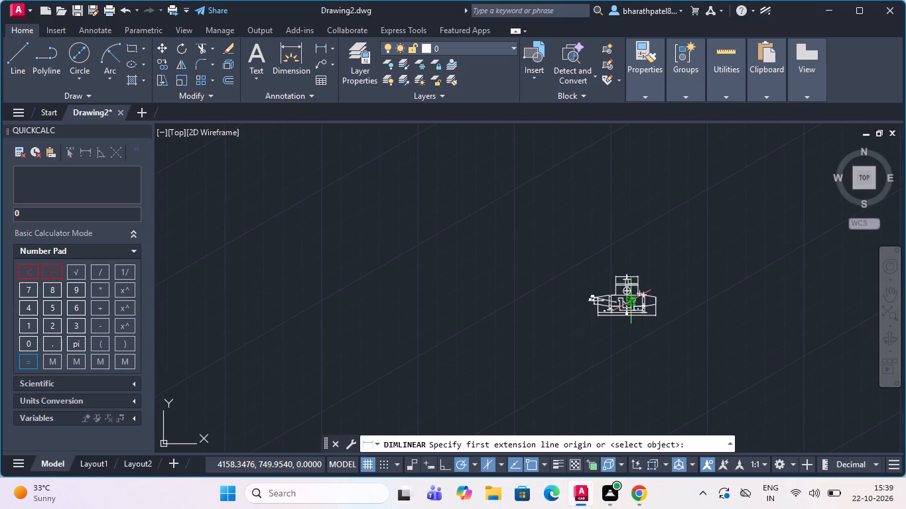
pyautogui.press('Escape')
# Select the Ø25 diameter dimension on the left taper.
pyautogui.scroll(4, 596, 300)
pyautogui.click(596, 298)
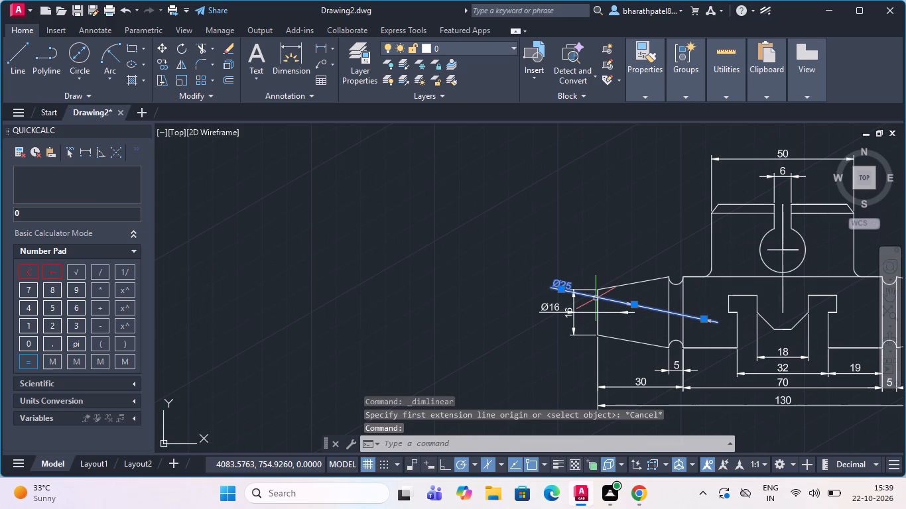
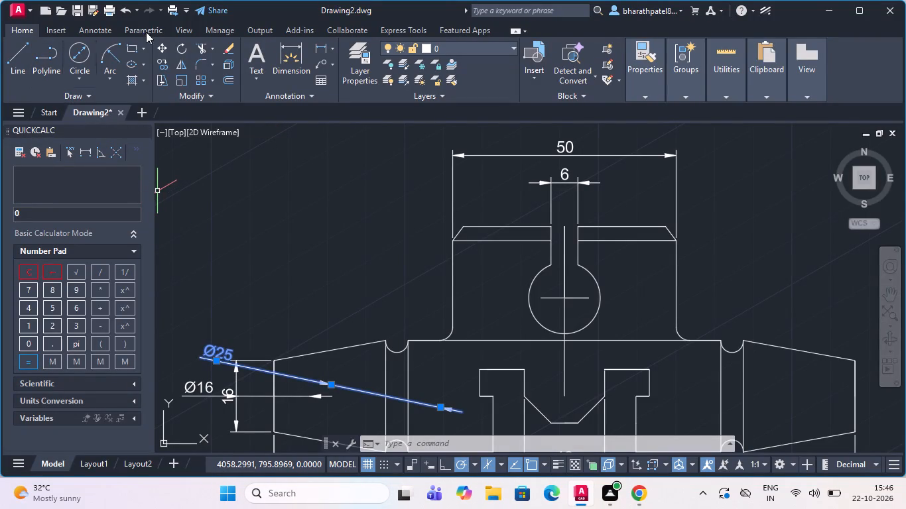
# Add a horizontal linear dimension across the top edge of the right arm of the central slot, placed above it.
pyautogui.click(317, 47)
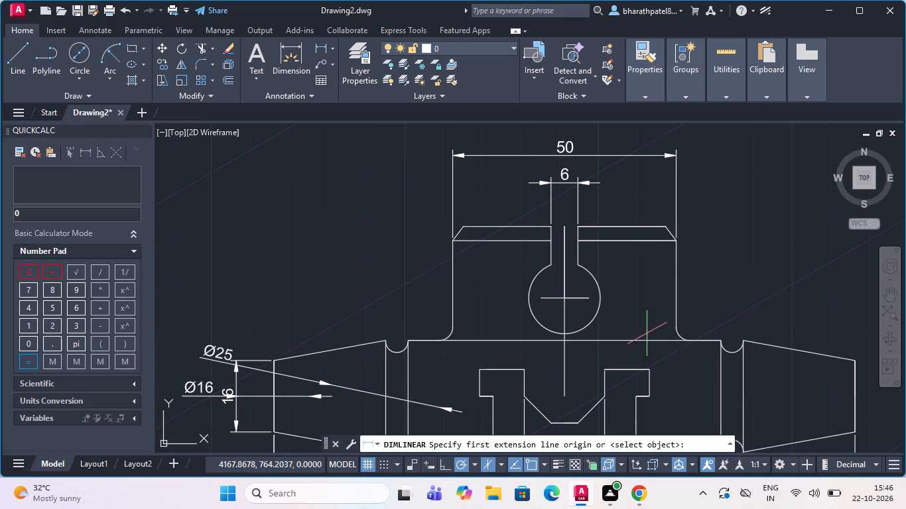
pyautogui.scroll(2, 643, 359)
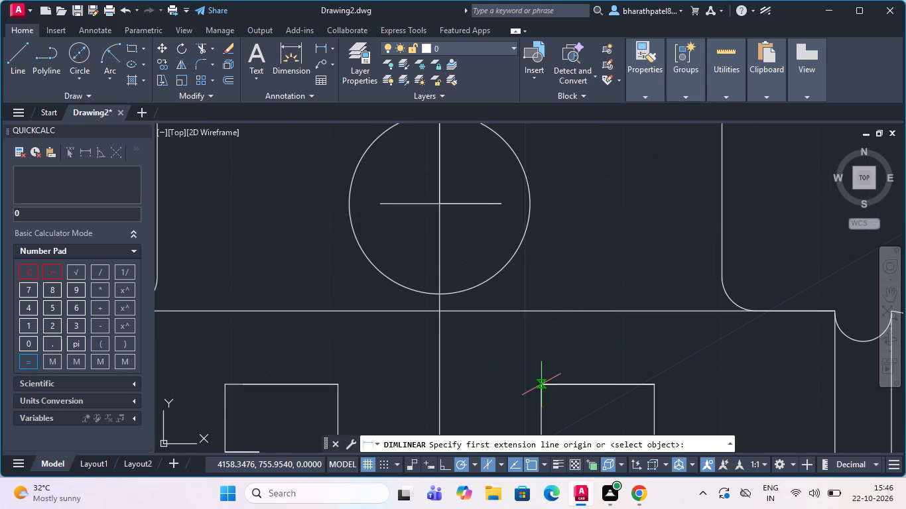
pyautogui.click(541, 384)
pyautogui.click(653, 388)
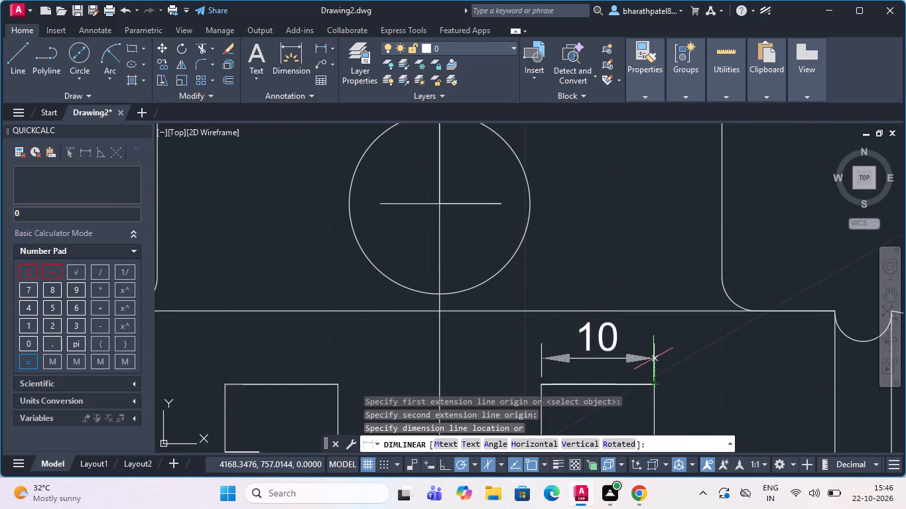
pyautogui.click(657, 276)
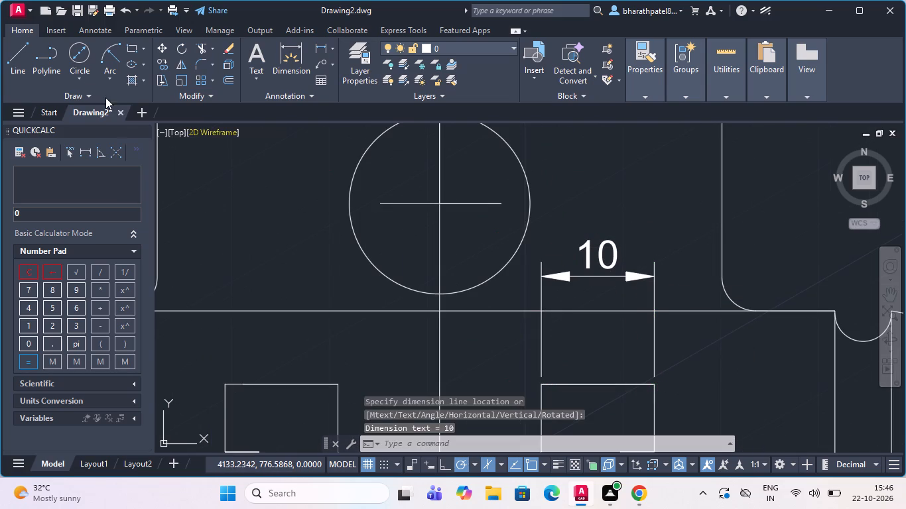
# Add a matching horizontal linear dimension across the top edge of the central slot's left arm, level with the right one.
pyautogui.click(322, 43)
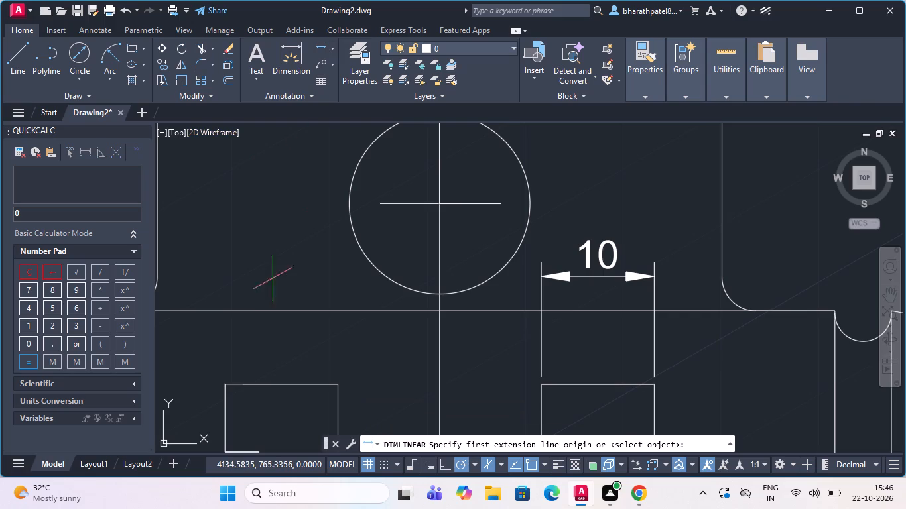
pyautogui.click(224, 384)
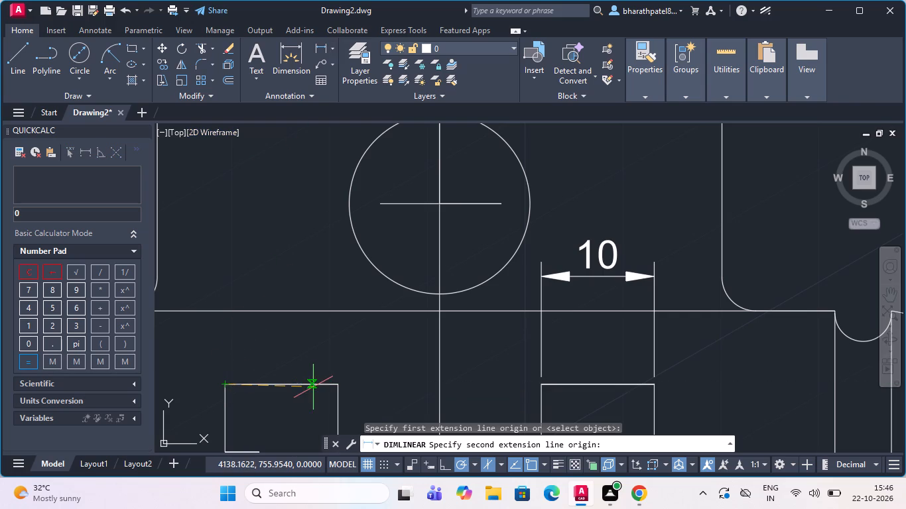
pyautogui.moveTo(337, 387); pyautogui.dragTo(333, 372)
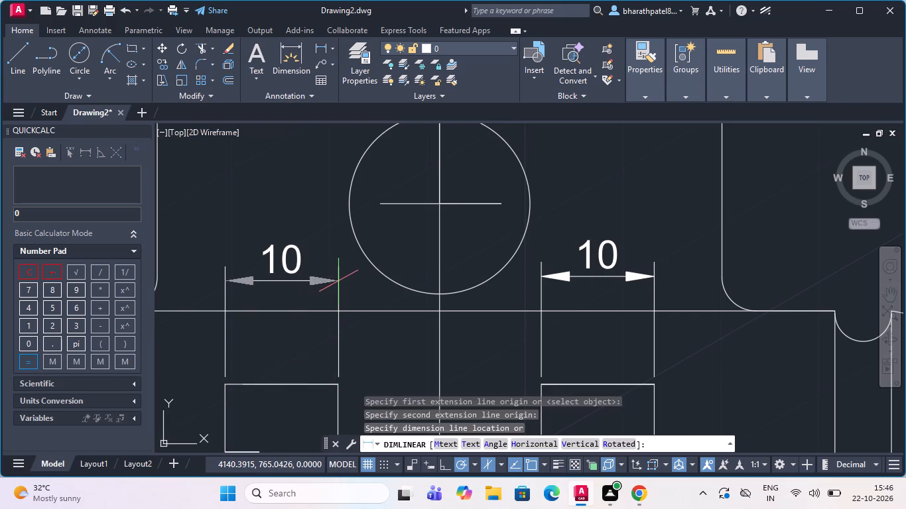
pyautogui.click(338, 280)
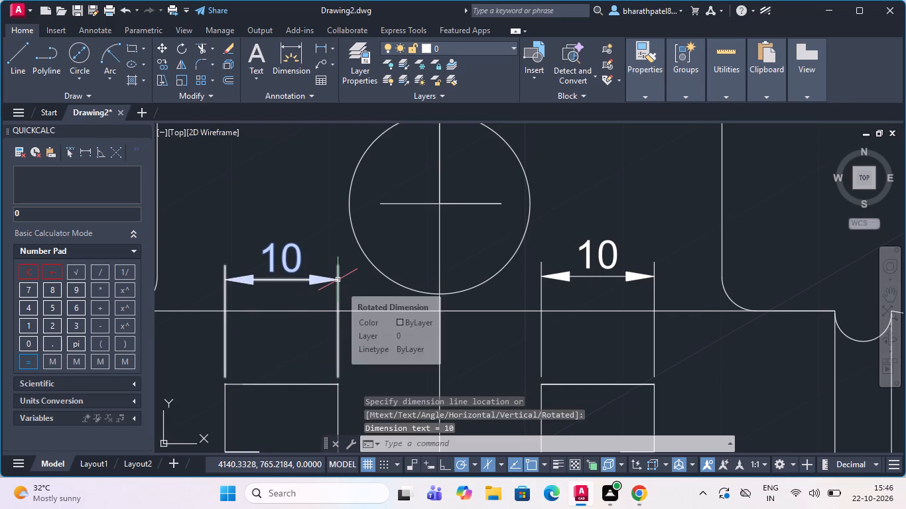
# Add a radius dimension to the circular hole in the upper block, placing its text outside the block's left edge.
pyautogui.scroll(-1, 337, 280)
pyautogui.scroll(-2, 365, 234)
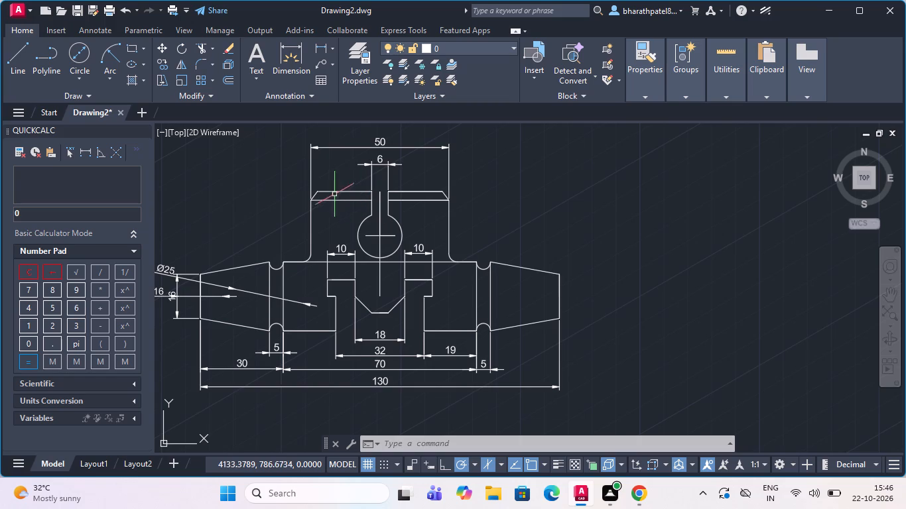
pyautogui.scroll(3, 298, 188)
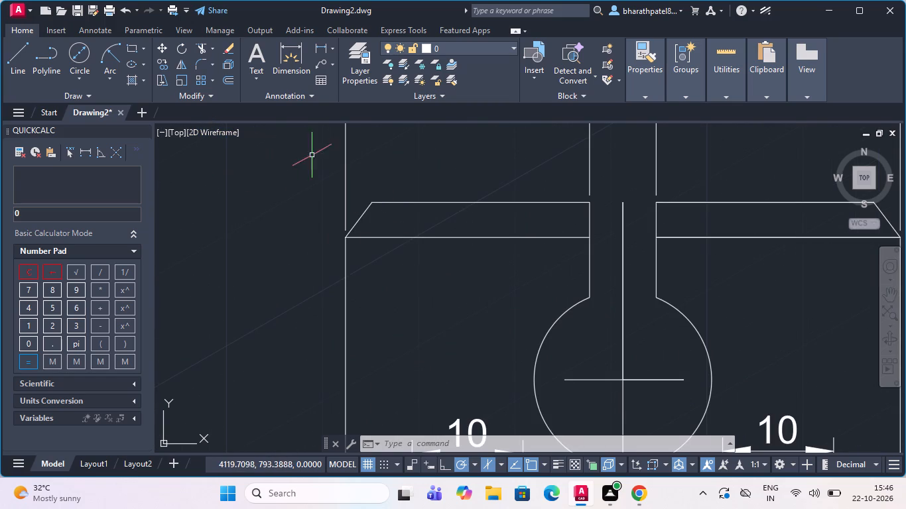
pyautogui.click(332, 46)
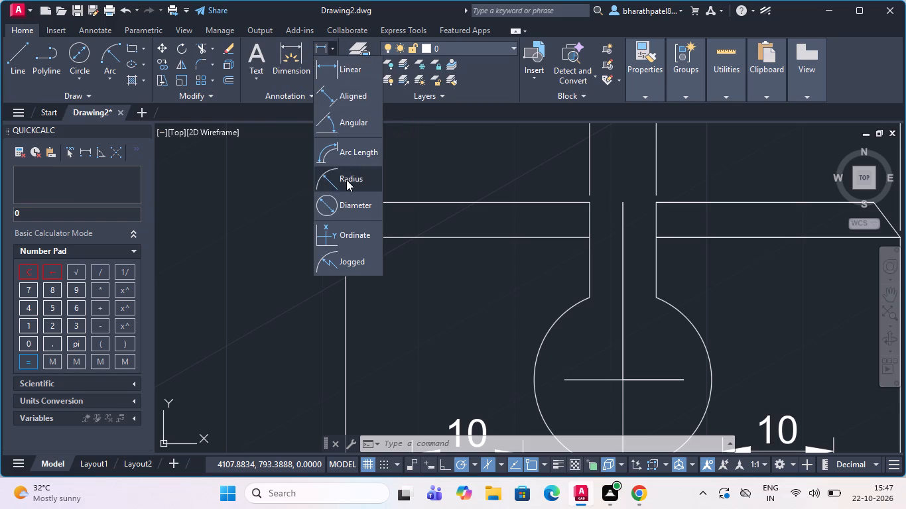
pyautogui.click(346, 180)
pyautogui.moveTo(541, 349); pyautogui.dragTo(529, 341)
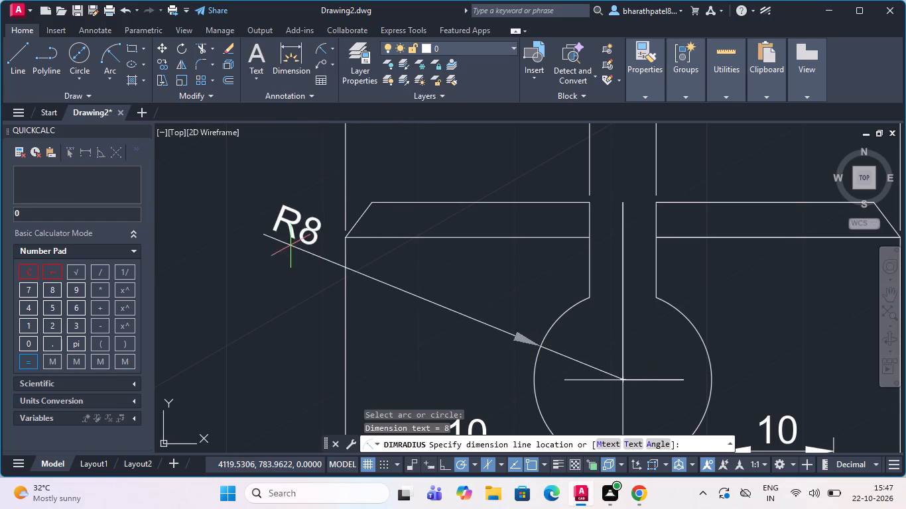
pyautogui.scroll(-1, 233, 235)
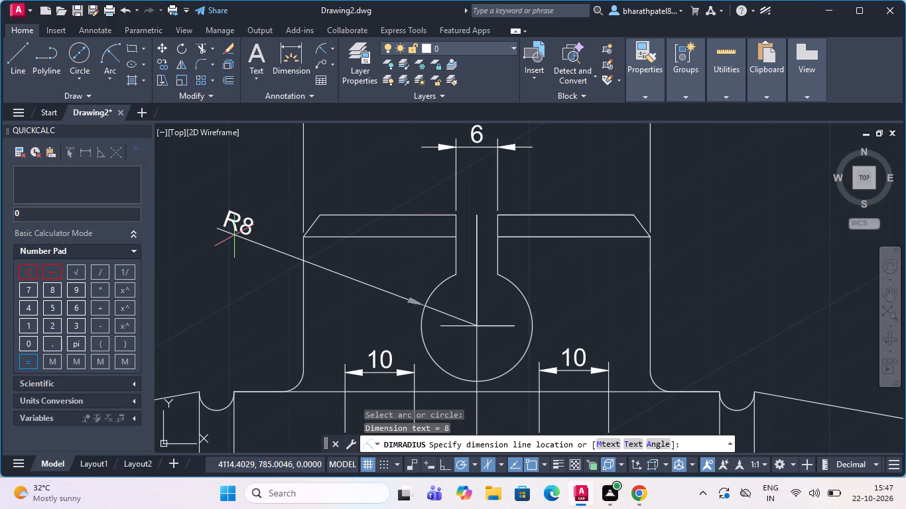
pyautogui.click(235, 235)
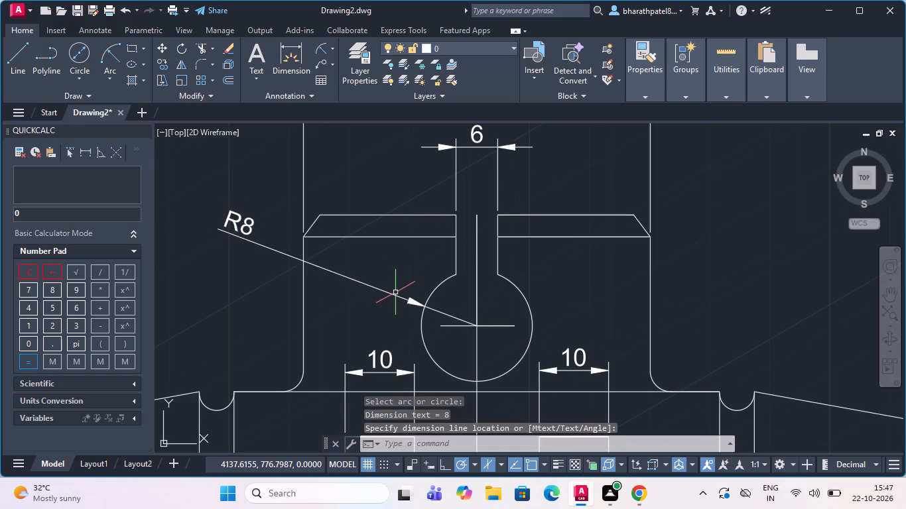
# Add a vertical linear dimension to the small end face of the right taper, placed just outside the part.
pyautogui.scroll(-2, 394, 292)
pyautogui.scroll(-2, 503, 326)
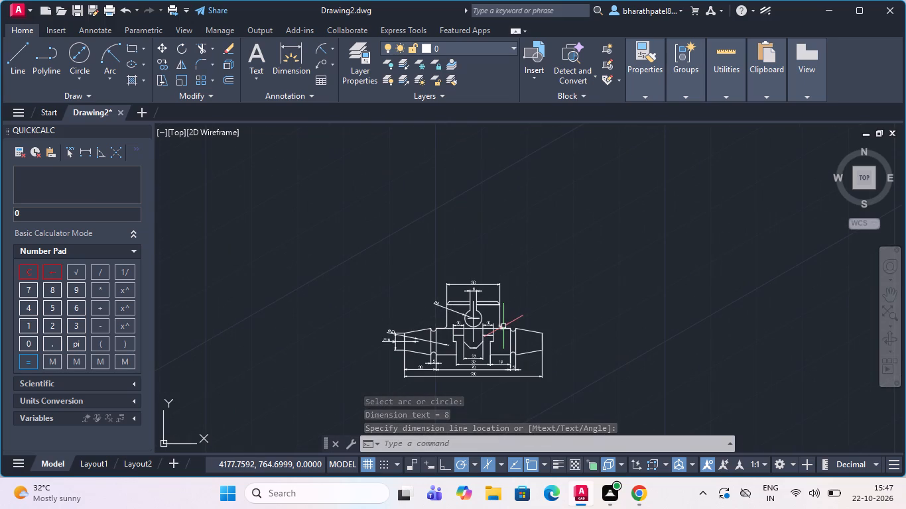
pyautogui.scroll(2, 587, 387)
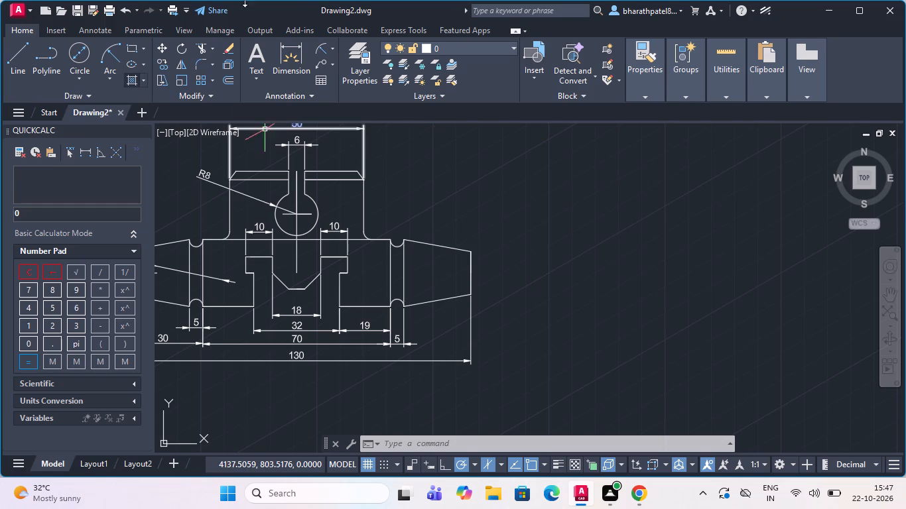
pyautogui.click(333, 48)
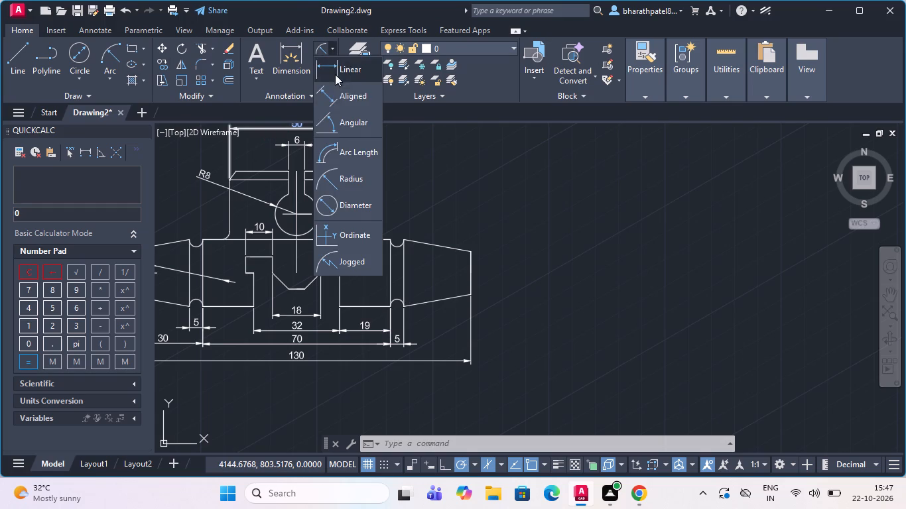
pyautogui.click(340, 67)
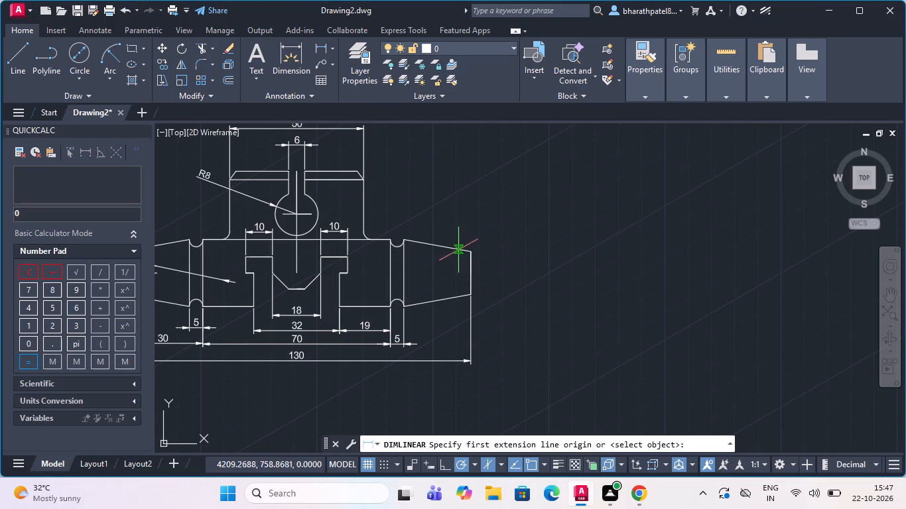
pyautogui.click(468, 253)
pyautogui.click(468, 290)
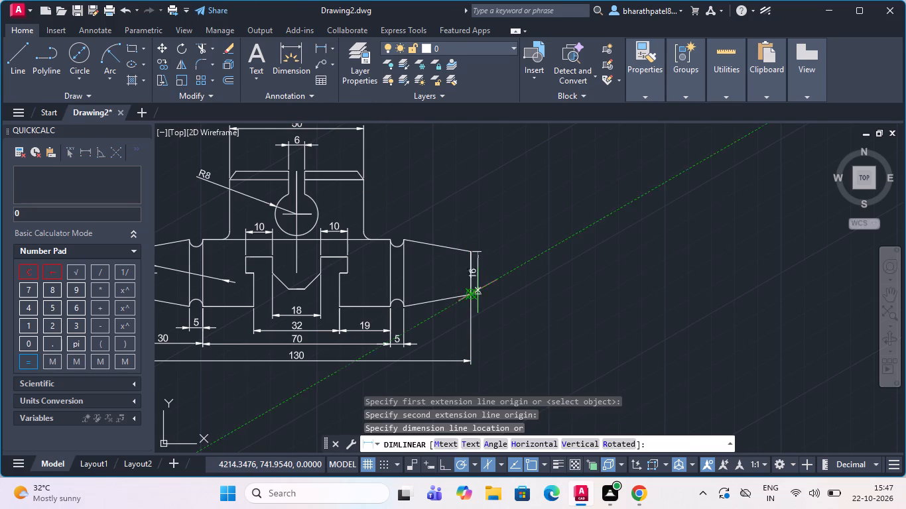
pyautogui.click(487, 290)
# Add a vertical linear dimension across the large end of the right taper, placed outside the small end's dimension.
pyautogui.click(318, 48)
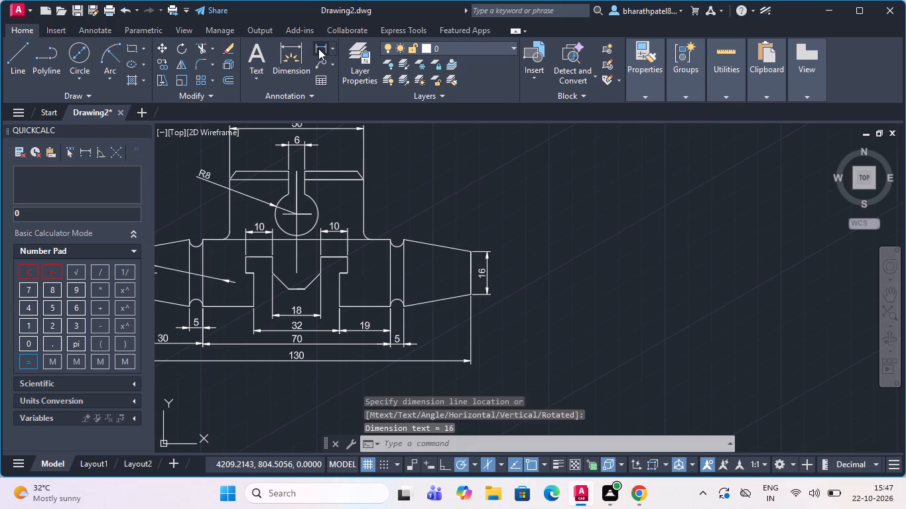
pyautogui.scroll(3, 405, 236)
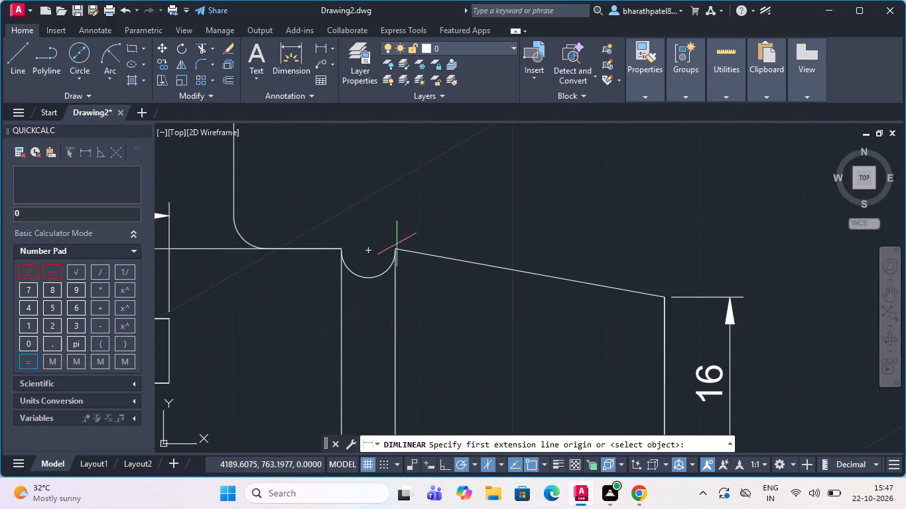
pyautogui.click(393, 249)
pyautogui.scroll(-3, 394, 249)
pyautogui.scroll(3, 391, 310)
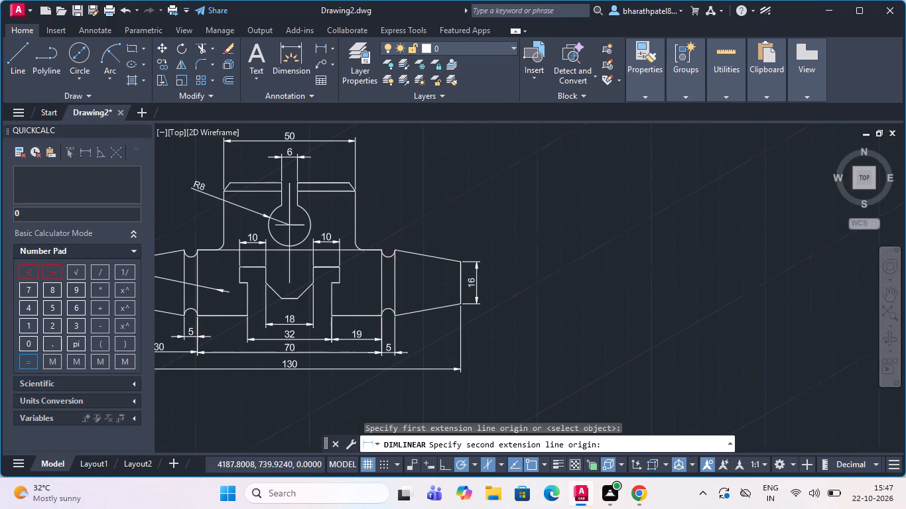
pyautogui.click(394, 333)
pyautogui.scroll(-2, 613, 355)
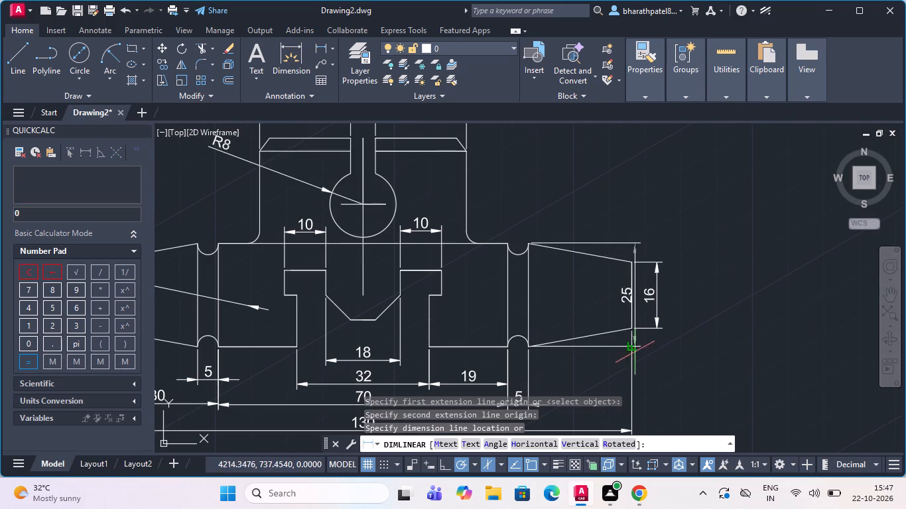
pyautogui.click(686, 349)
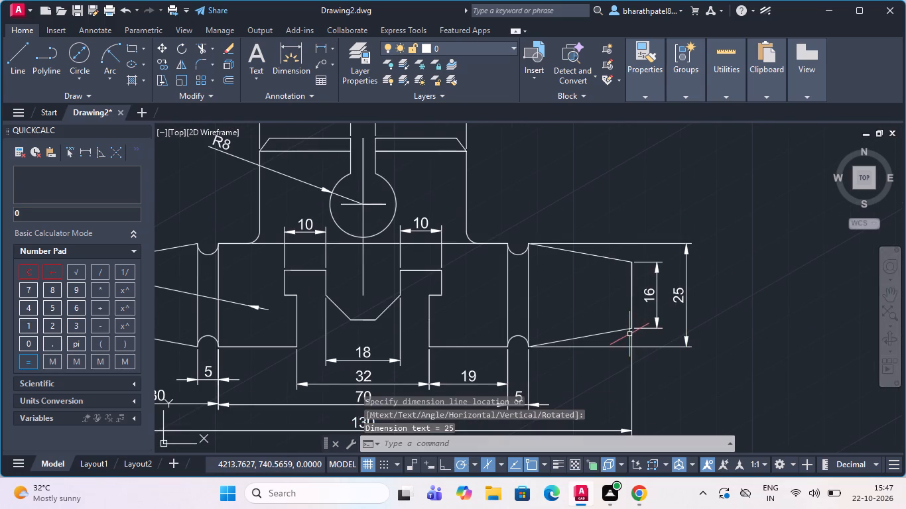
# Add a radius dimension to the upper semicircular groove beside the left taper, placing its text above the taper.
pyautogui.scroll(-1, 624, 325)
pyautogui.scroll(-2, 566, 297)
pyautogui.scroll(3, 527, 300)
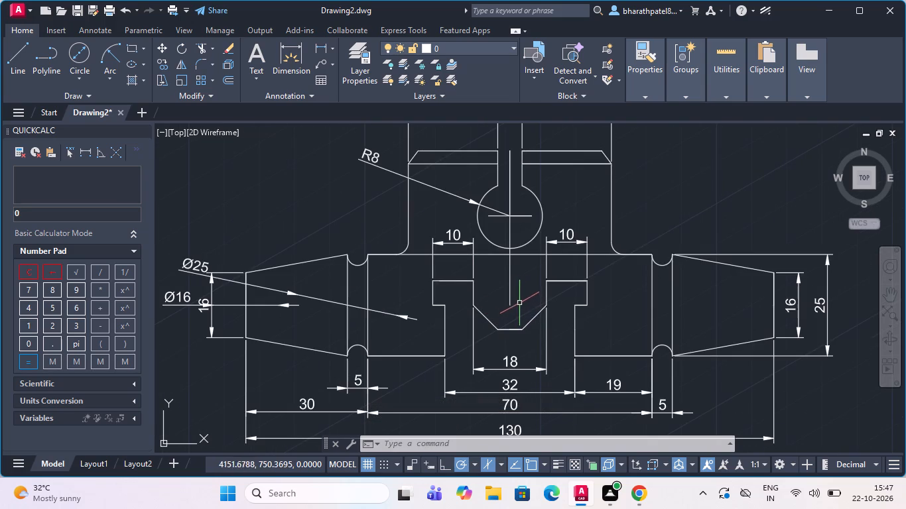
pyautogui.click(329, 47)
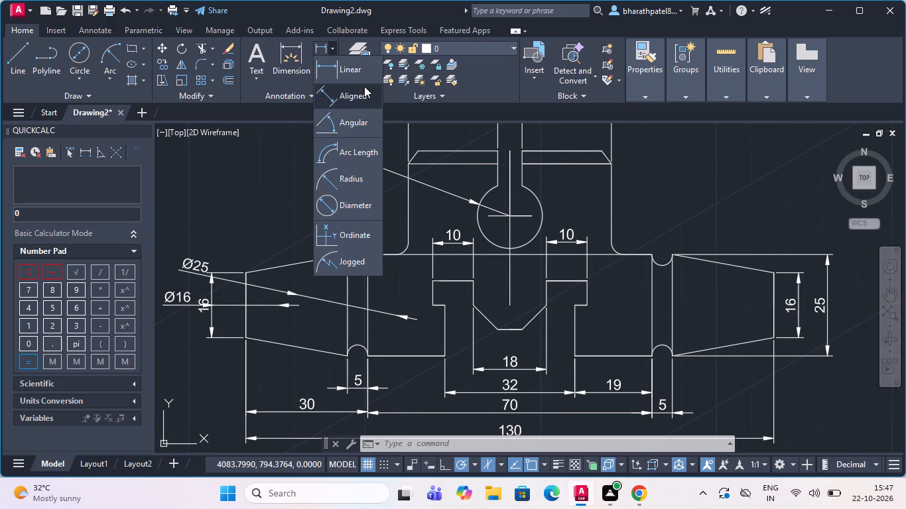
pyautogui.click(351, 179)
pyautogui.scroll(4, 354, 279)
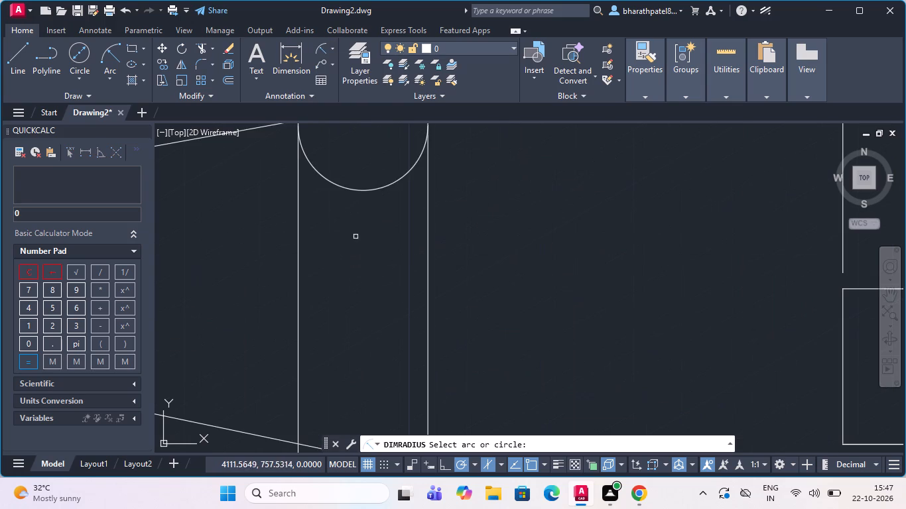
pyautogui.click(360, 190)
pyautogui.scroll(-2, 360, 190)
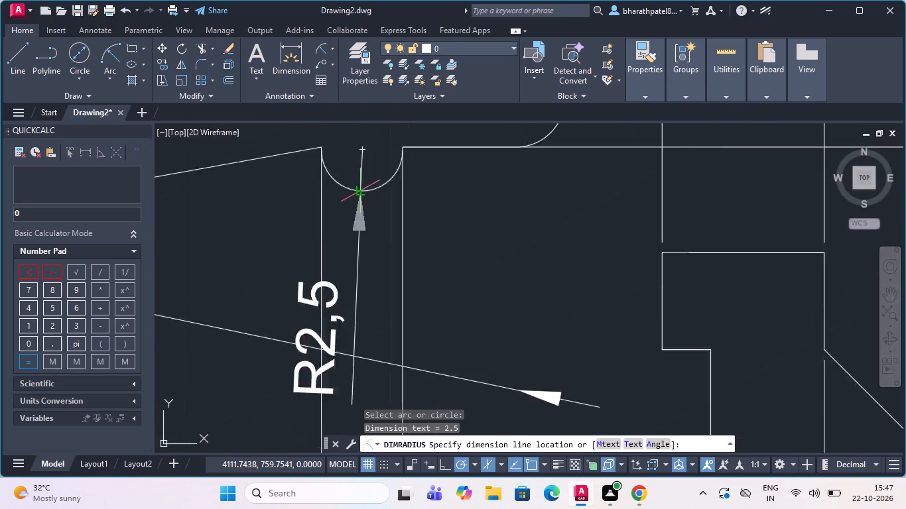
pyautogui.scroll(-1, 360, 192)
pyautogui.scroll(2, 363, 144)
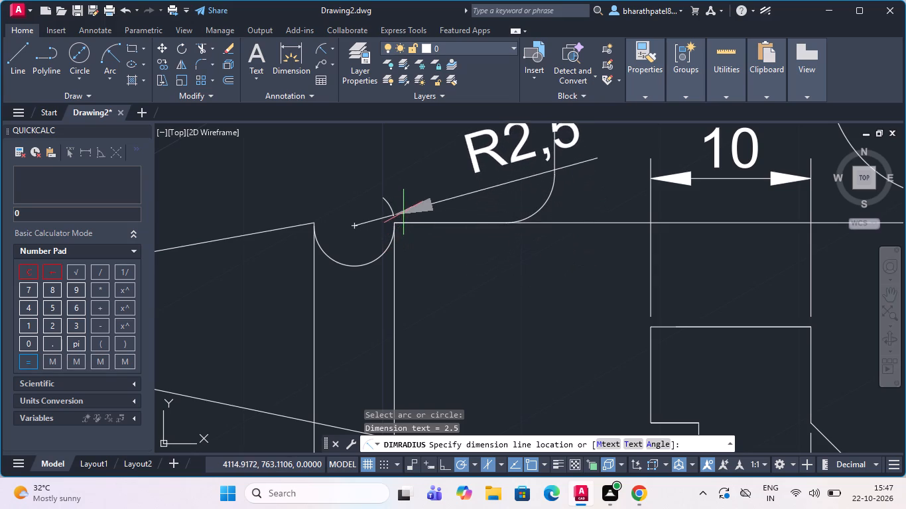
pyautogui.scroll(-2, 399, 211)
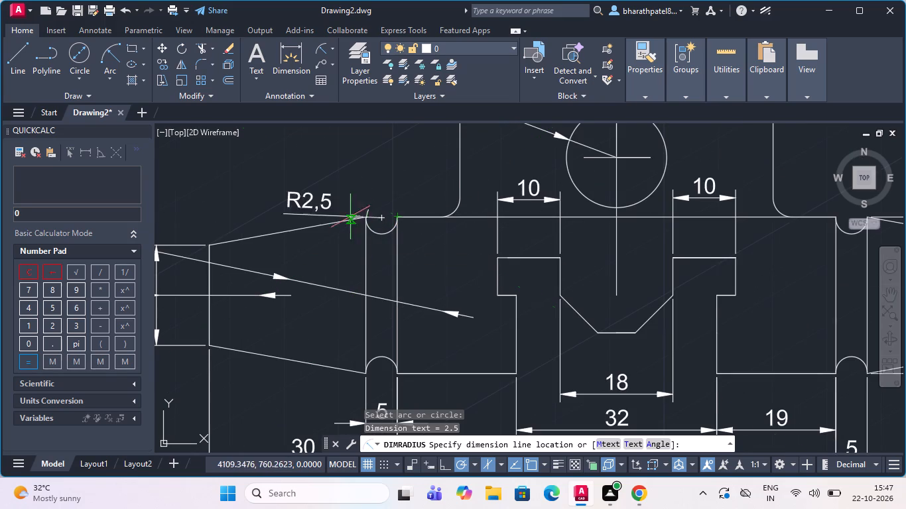
pyautogui.click(339, 180)
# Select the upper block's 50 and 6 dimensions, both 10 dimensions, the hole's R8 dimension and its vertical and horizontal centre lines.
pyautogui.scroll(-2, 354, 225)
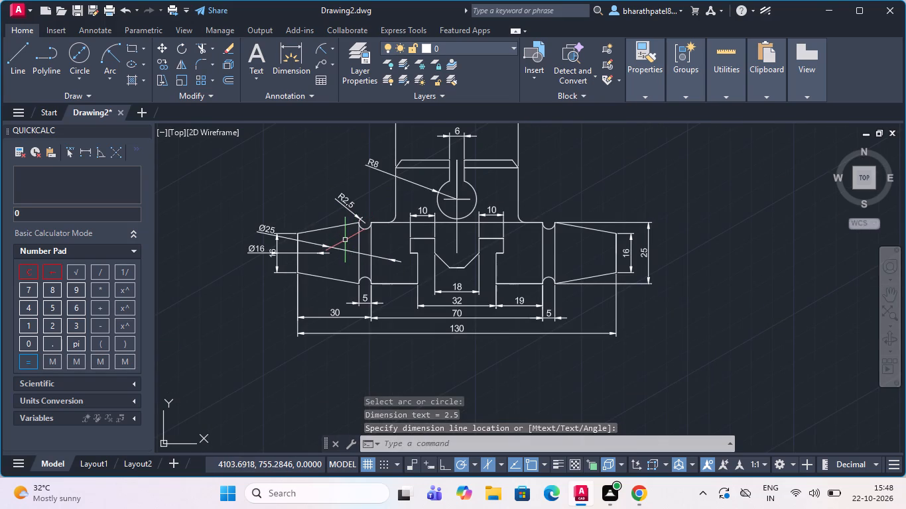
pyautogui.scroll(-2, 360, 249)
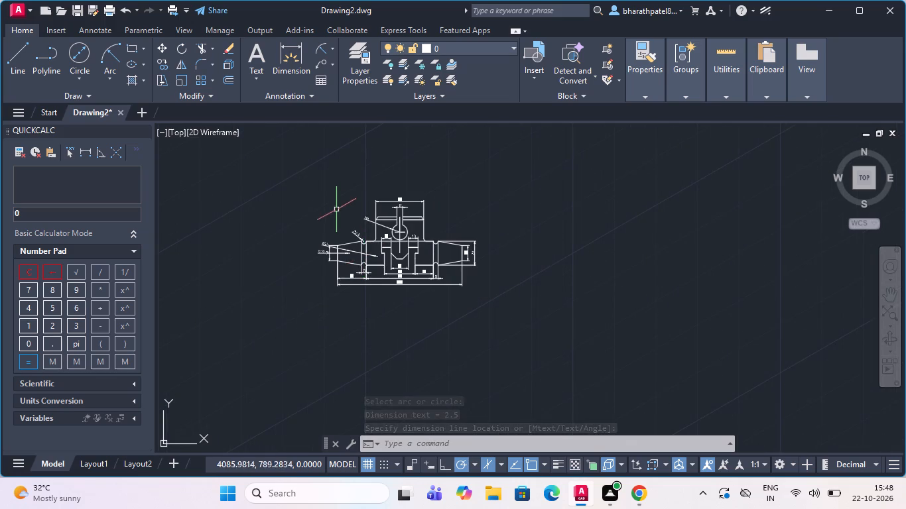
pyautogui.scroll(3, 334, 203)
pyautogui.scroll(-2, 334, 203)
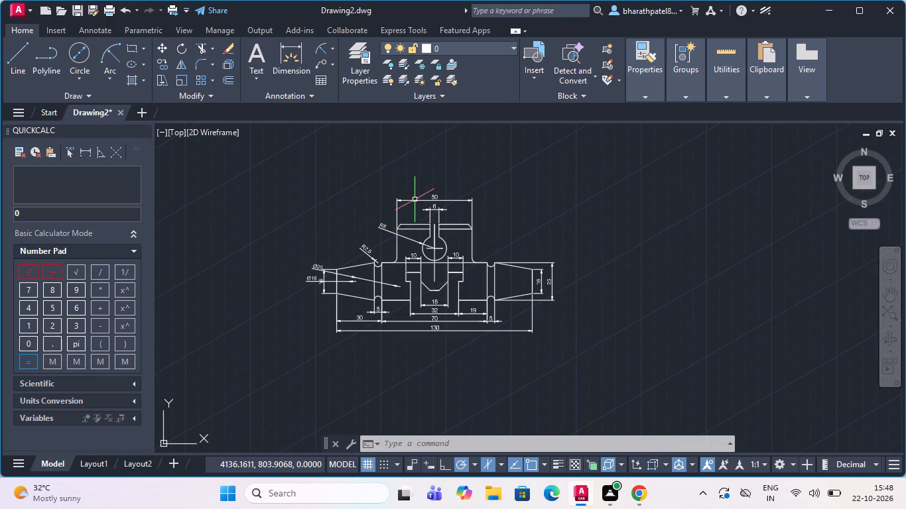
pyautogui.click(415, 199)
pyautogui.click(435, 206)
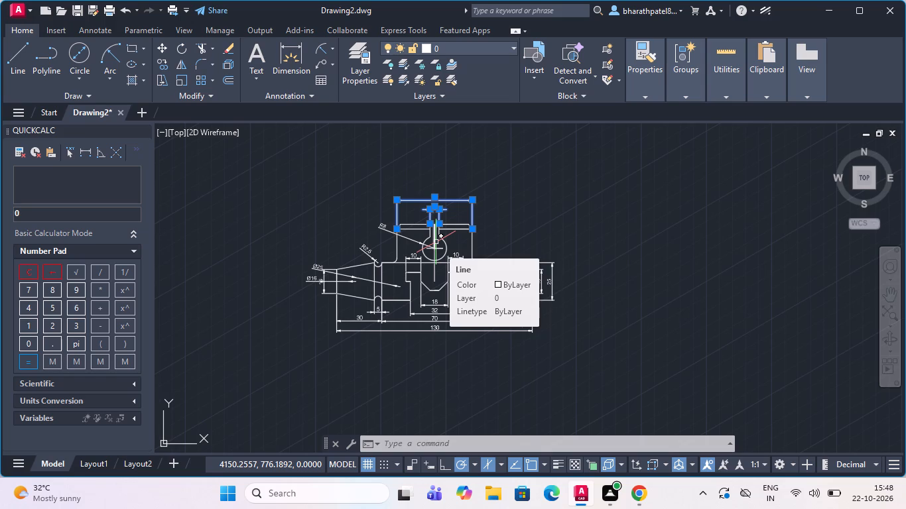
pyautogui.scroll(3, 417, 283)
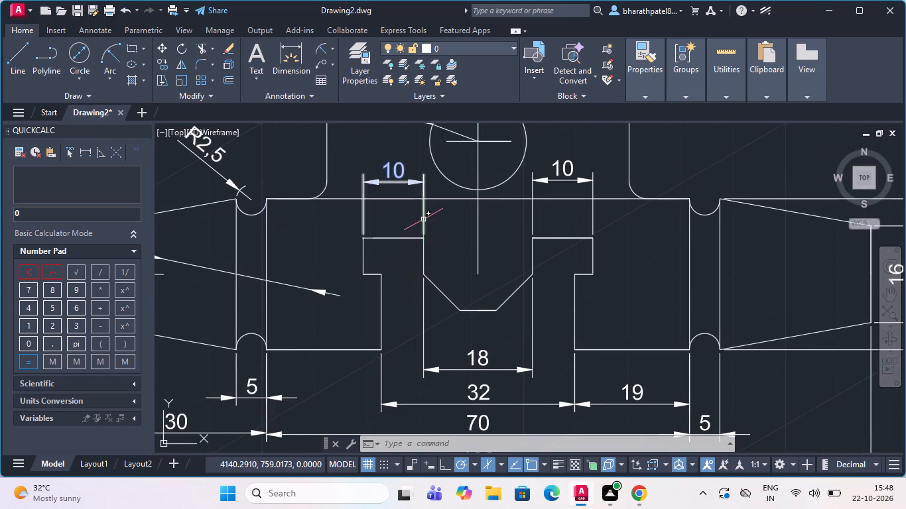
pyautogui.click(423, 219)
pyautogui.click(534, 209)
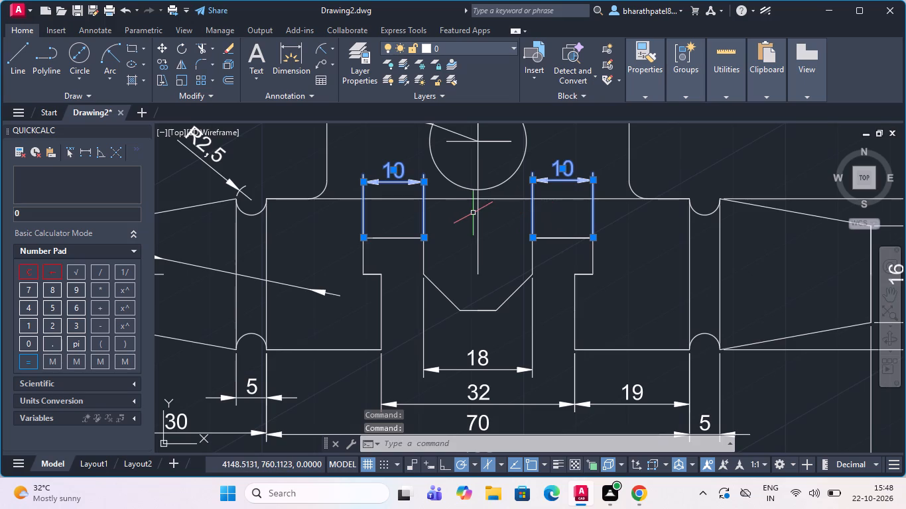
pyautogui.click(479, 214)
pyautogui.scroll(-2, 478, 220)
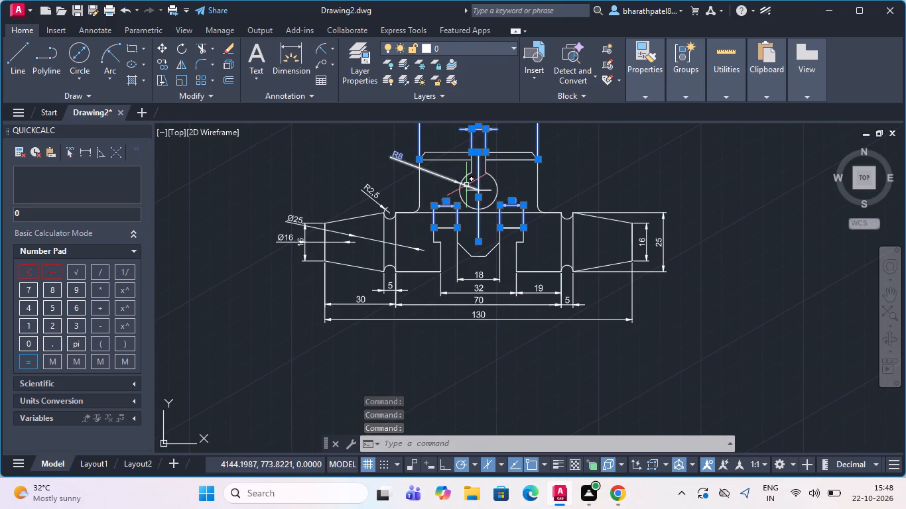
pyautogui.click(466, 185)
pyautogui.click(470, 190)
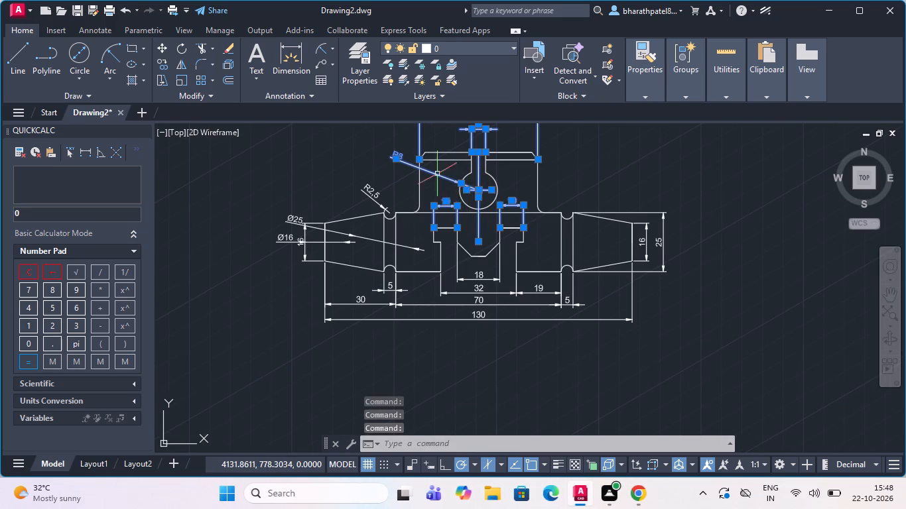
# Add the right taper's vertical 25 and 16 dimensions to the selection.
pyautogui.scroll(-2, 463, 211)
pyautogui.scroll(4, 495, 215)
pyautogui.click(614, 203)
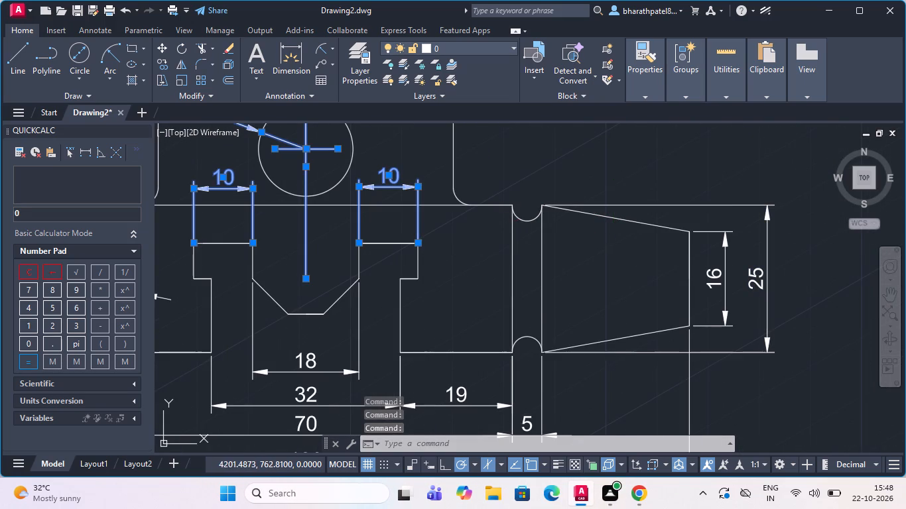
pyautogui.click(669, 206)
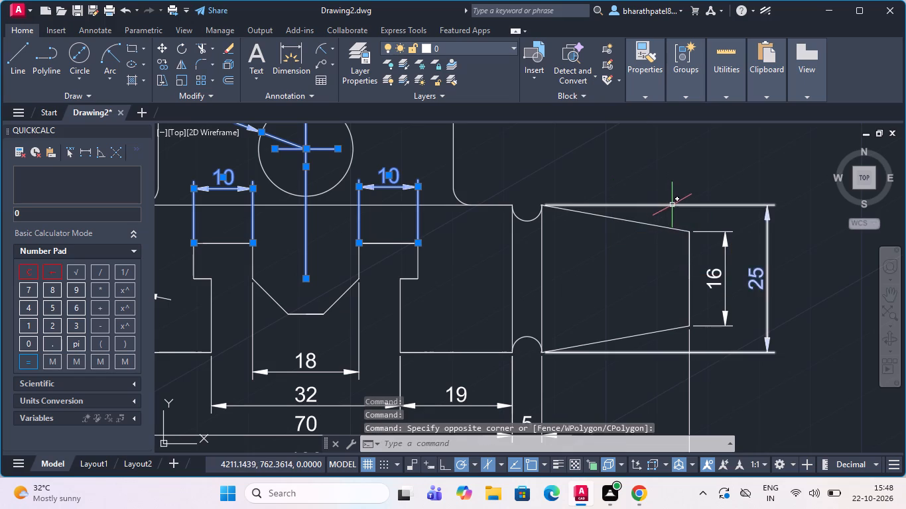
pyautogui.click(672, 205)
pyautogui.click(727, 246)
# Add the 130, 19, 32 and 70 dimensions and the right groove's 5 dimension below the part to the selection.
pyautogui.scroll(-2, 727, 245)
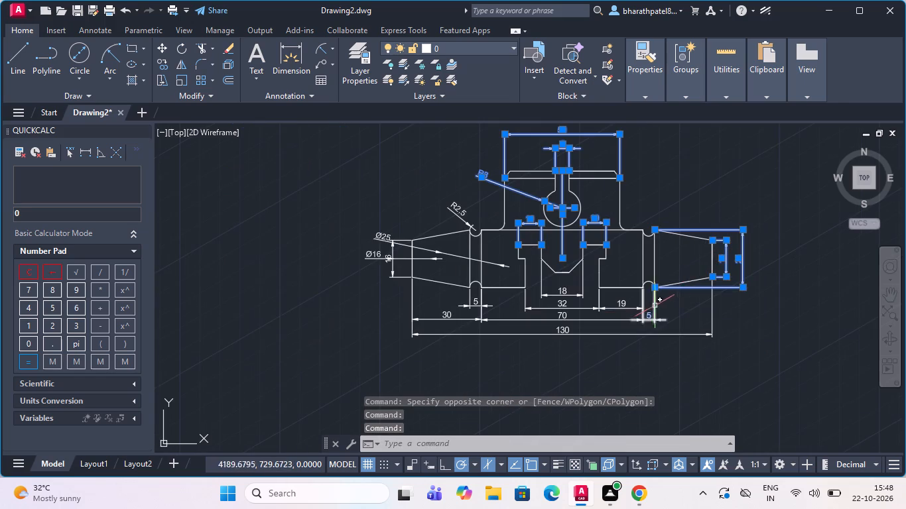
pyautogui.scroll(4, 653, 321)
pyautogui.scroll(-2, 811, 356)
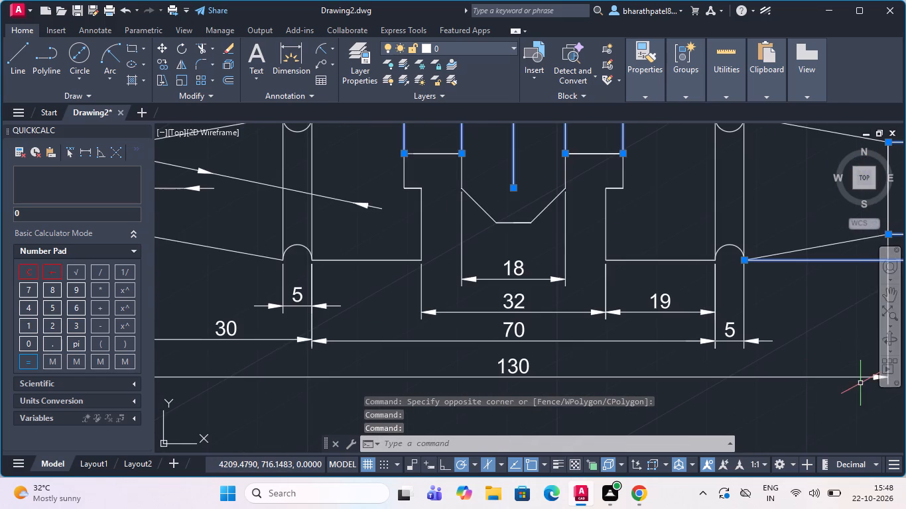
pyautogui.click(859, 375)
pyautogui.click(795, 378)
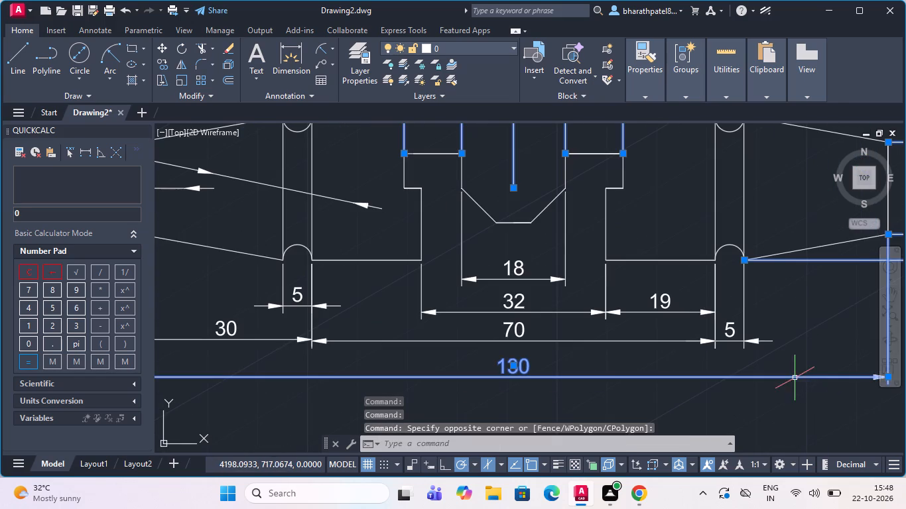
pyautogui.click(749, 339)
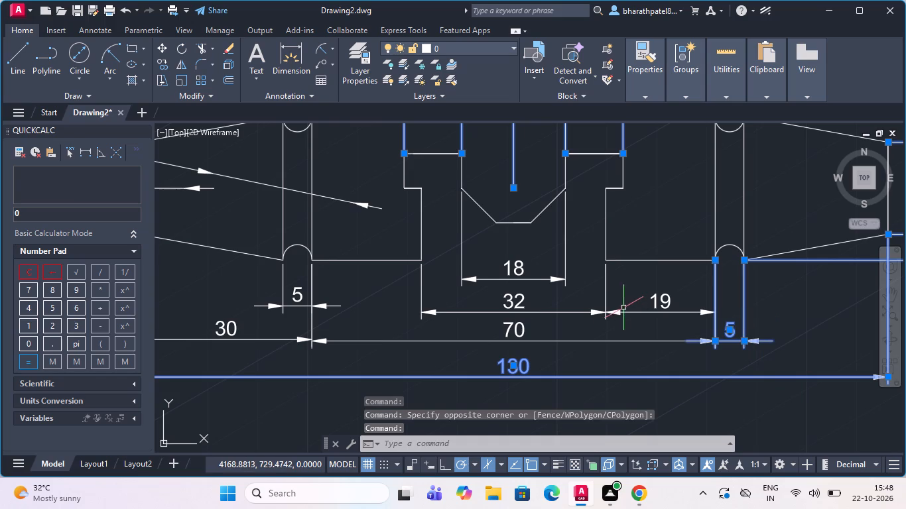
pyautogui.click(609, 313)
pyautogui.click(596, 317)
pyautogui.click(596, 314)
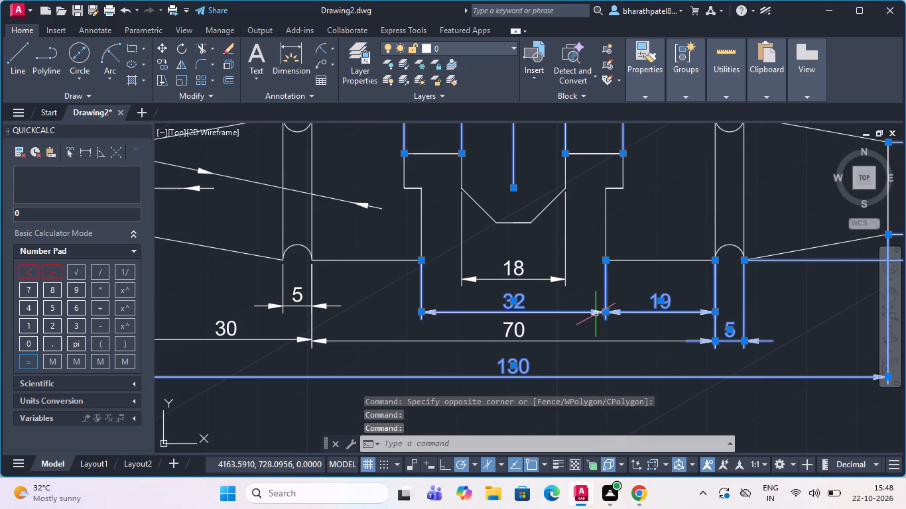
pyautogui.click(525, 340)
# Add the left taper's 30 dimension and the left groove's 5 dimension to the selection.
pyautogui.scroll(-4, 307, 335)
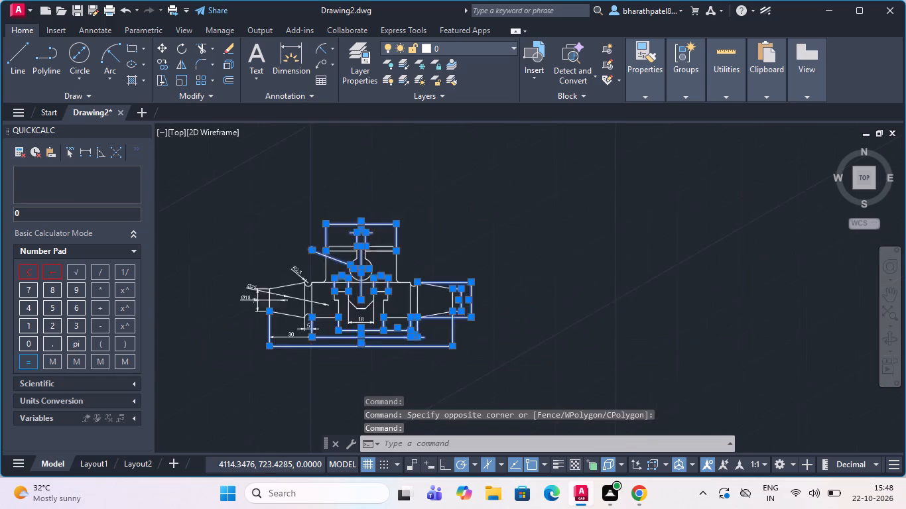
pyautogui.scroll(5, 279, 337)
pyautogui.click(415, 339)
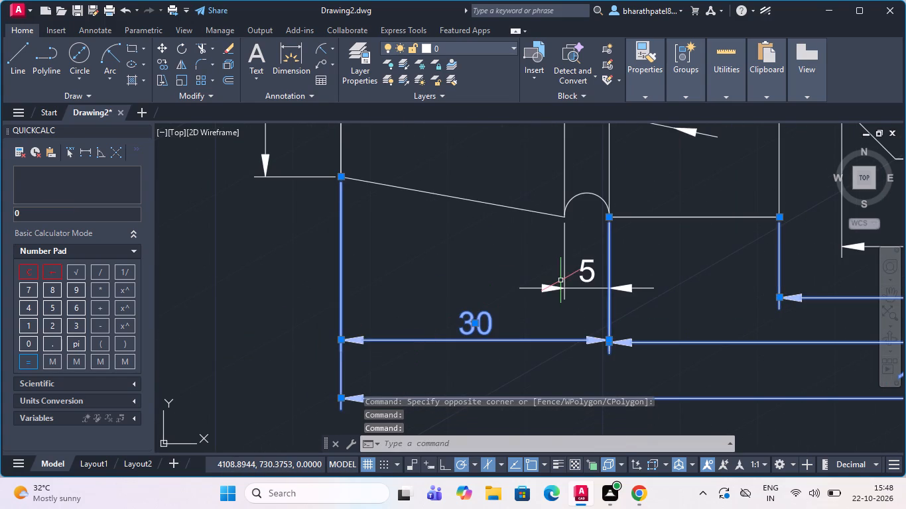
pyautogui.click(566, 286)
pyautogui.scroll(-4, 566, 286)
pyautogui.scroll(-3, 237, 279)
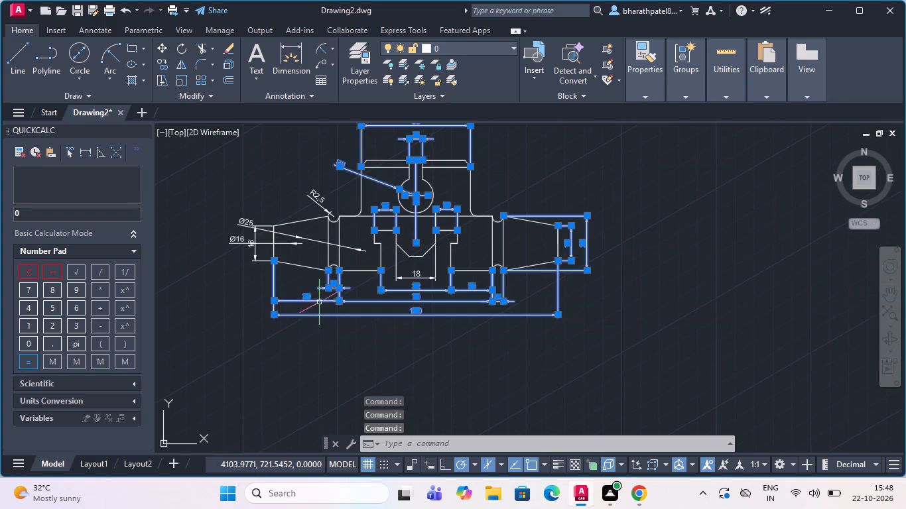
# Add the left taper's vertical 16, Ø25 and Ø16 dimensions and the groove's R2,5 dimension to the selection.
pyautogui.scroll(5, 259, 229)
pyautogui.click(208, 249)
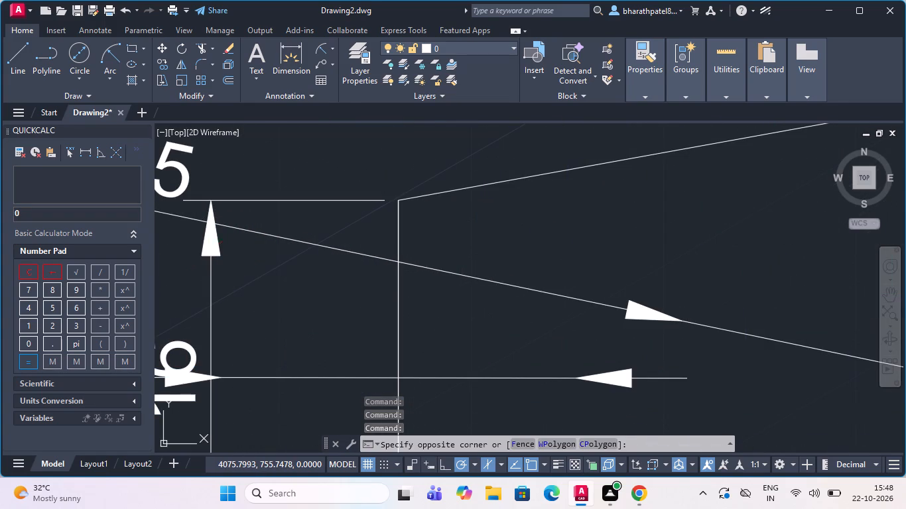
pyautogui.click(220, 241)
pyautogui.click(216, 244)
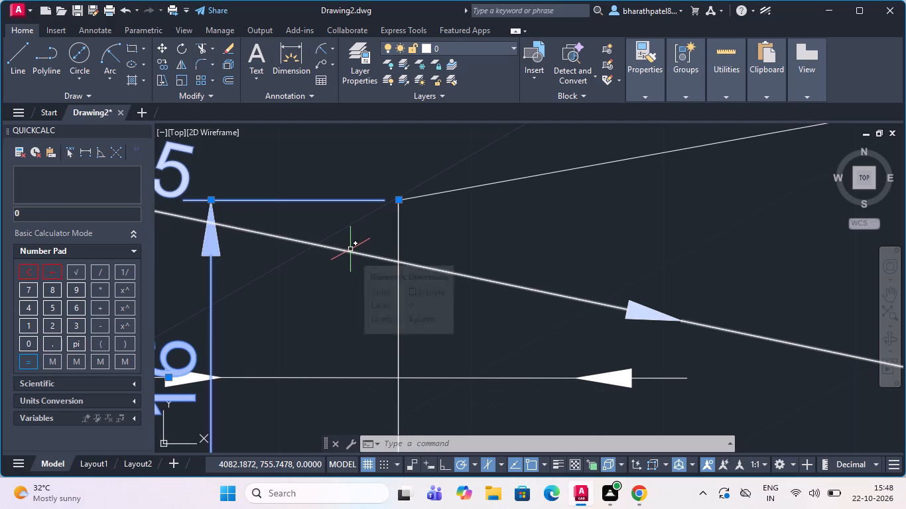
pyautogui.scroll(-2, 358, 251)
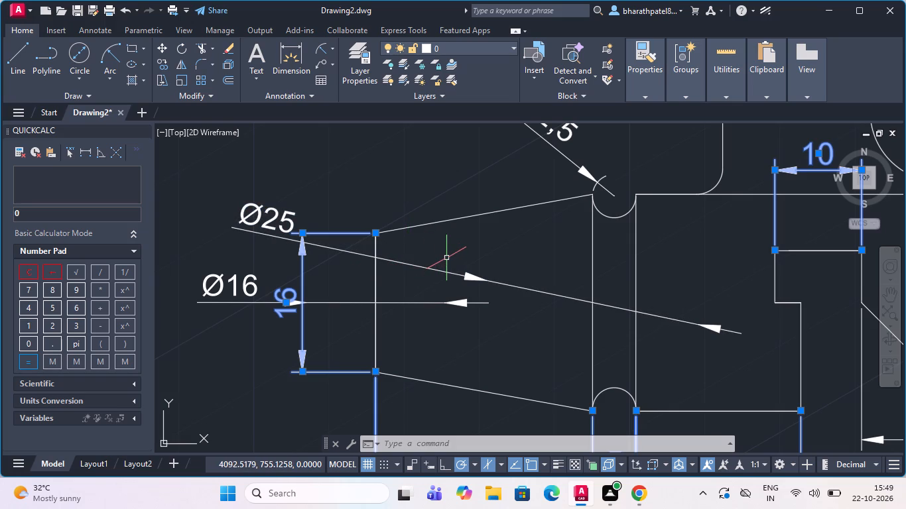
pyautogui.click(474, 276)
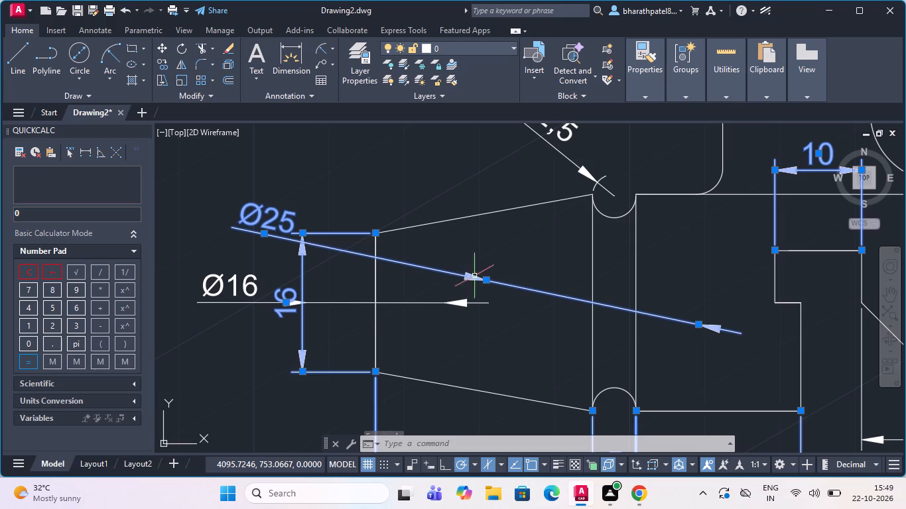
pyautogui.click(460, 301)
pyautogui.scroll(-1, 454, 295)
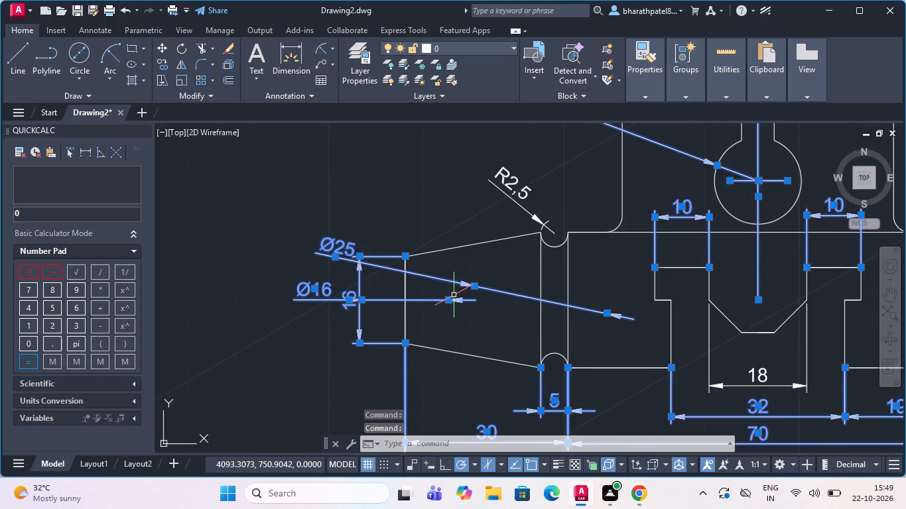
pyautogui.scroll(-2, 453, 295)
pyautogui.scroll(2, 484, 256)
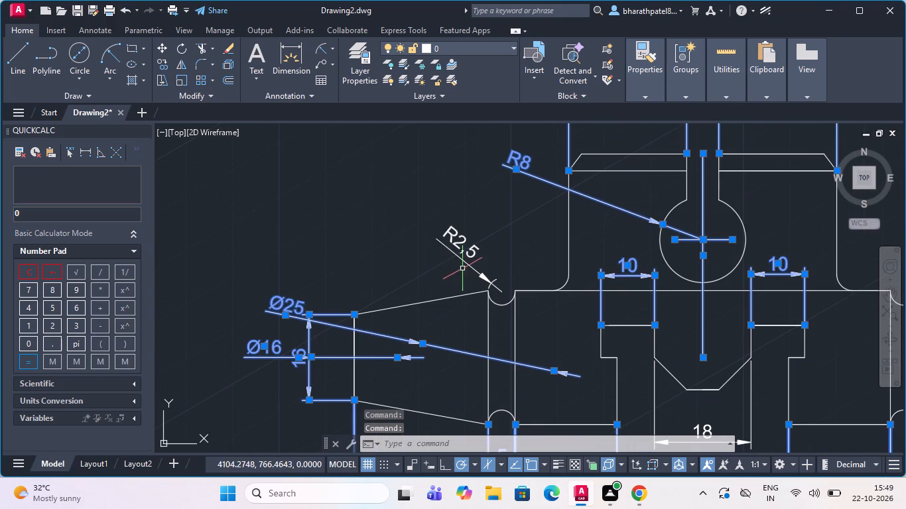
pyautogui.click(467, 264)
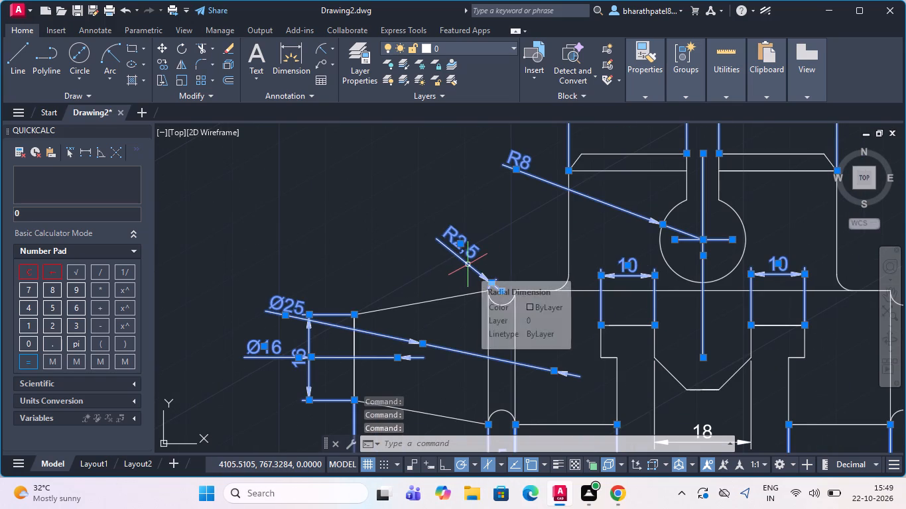
# Load the ISO dash linetype ACAD_ISO02W100 from acadiso.lin into the drawing.
pyautogui.scroll(-2, 455, 261)
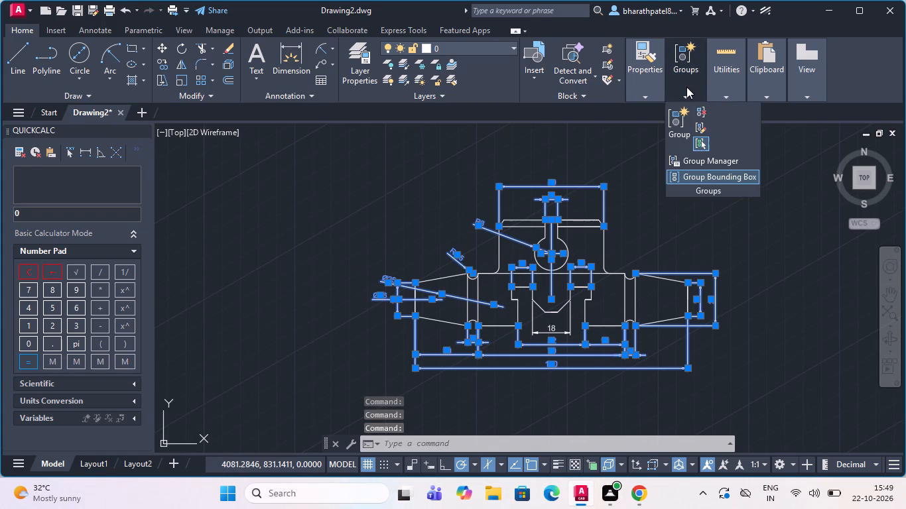
pyautogui.click(691, 144)
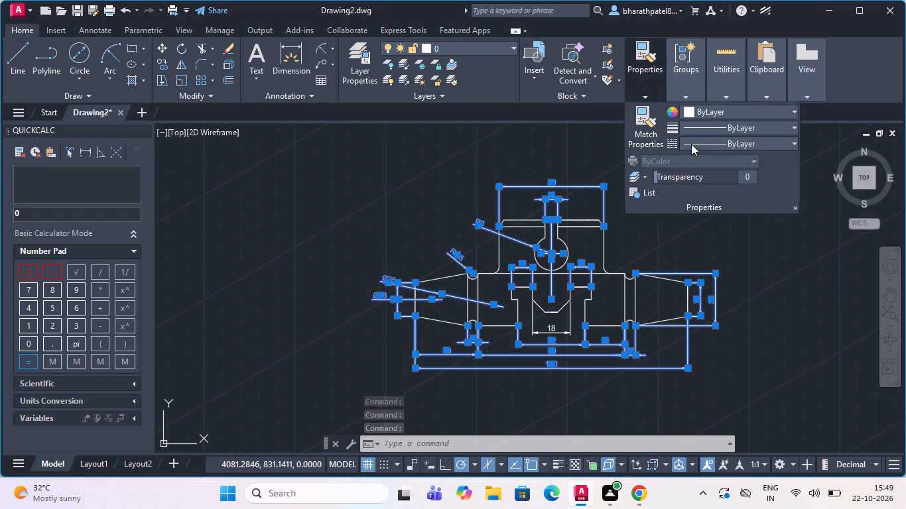
pyautogui.click(704, 204)
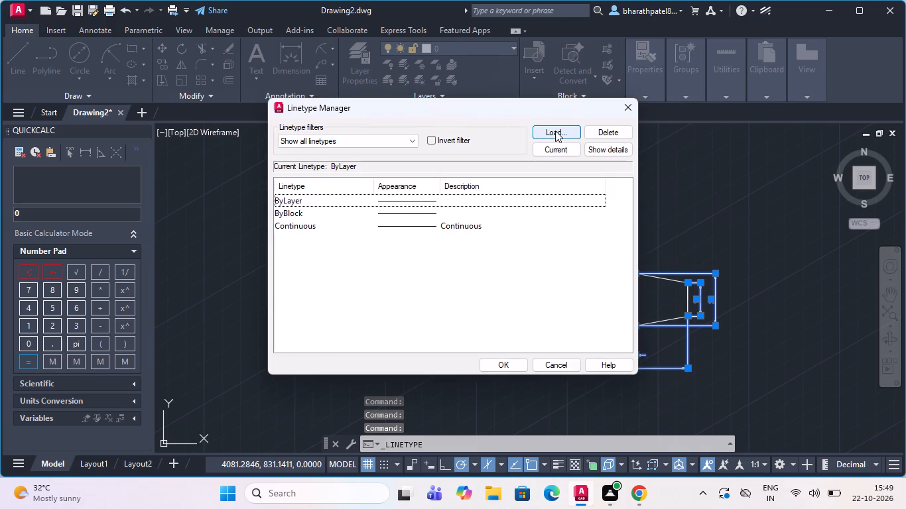
pyautogui.click(555, 131)
pyautogui.click(478, 223)
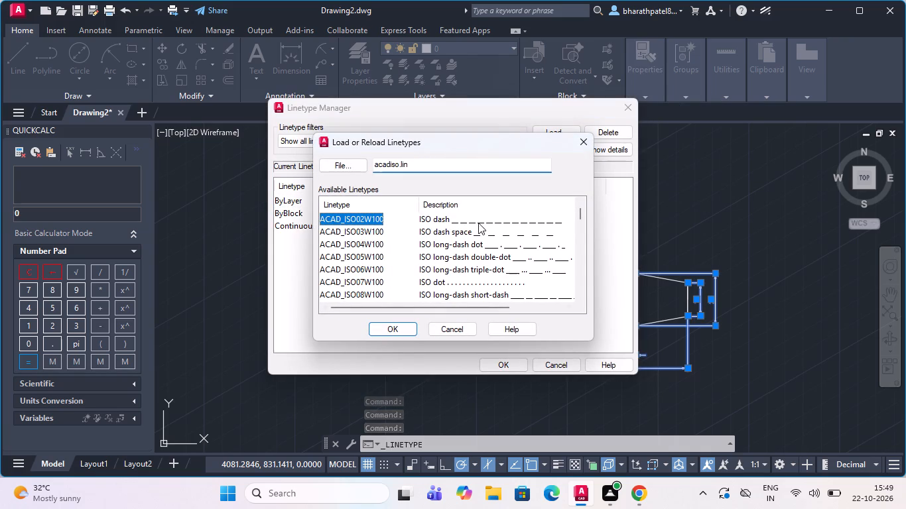
pyautogui.click(414, 325)
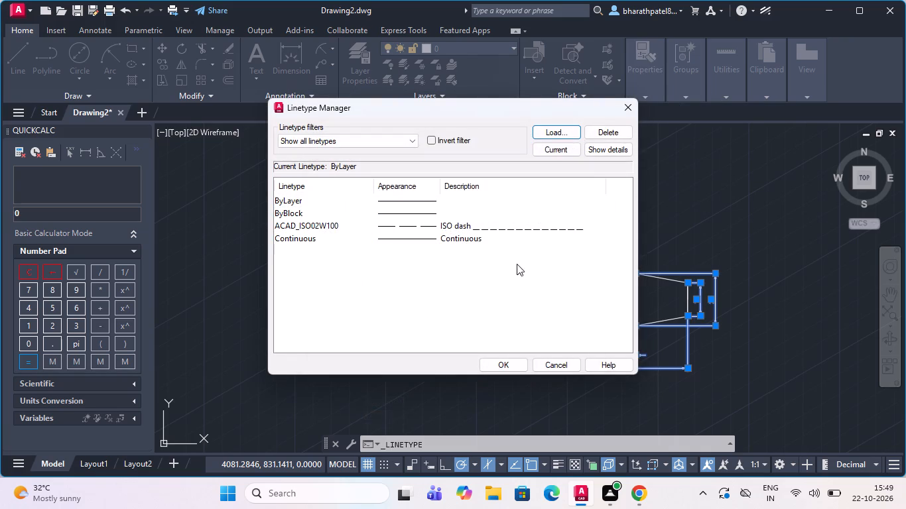
pyautogui.click(527, 227)
pyautogui.click(511, 360)
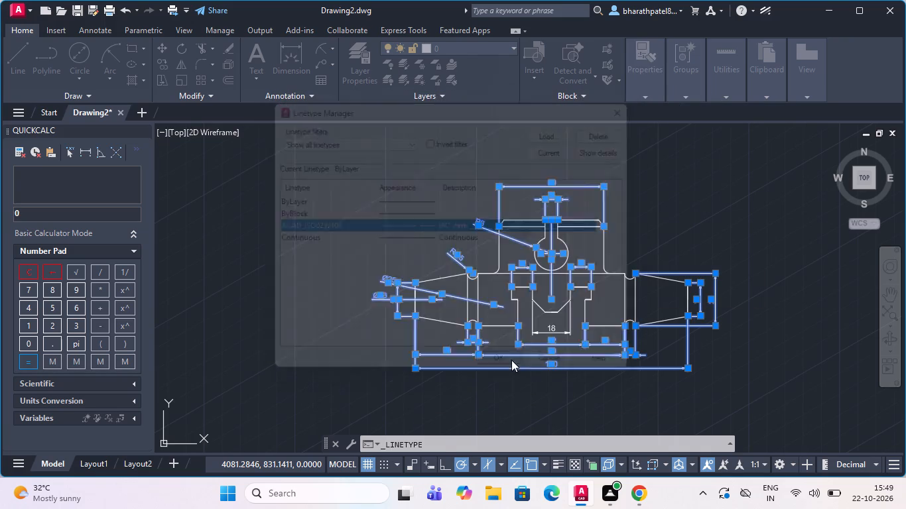
# Set the current linetype to ACAD_ISO02W100 with no objects selected.
pyautogui.click(650, 82)
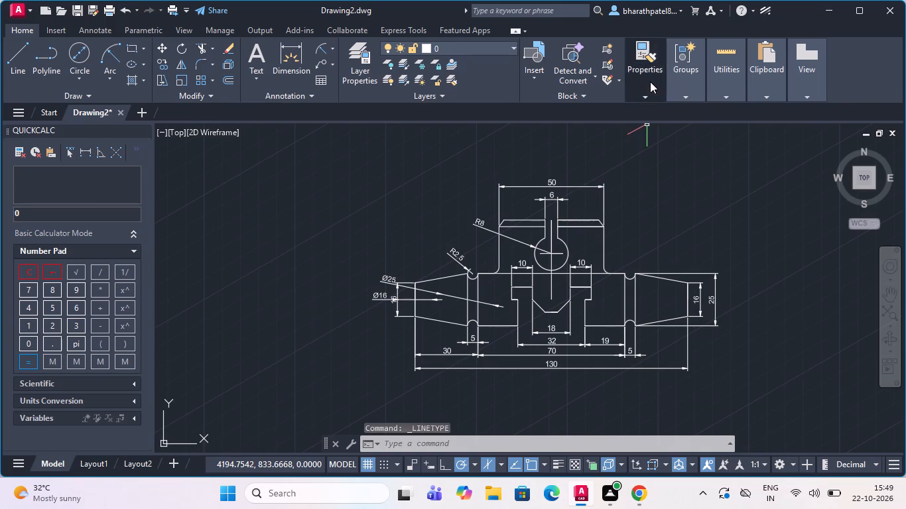
pyautogui.click(688, 140)
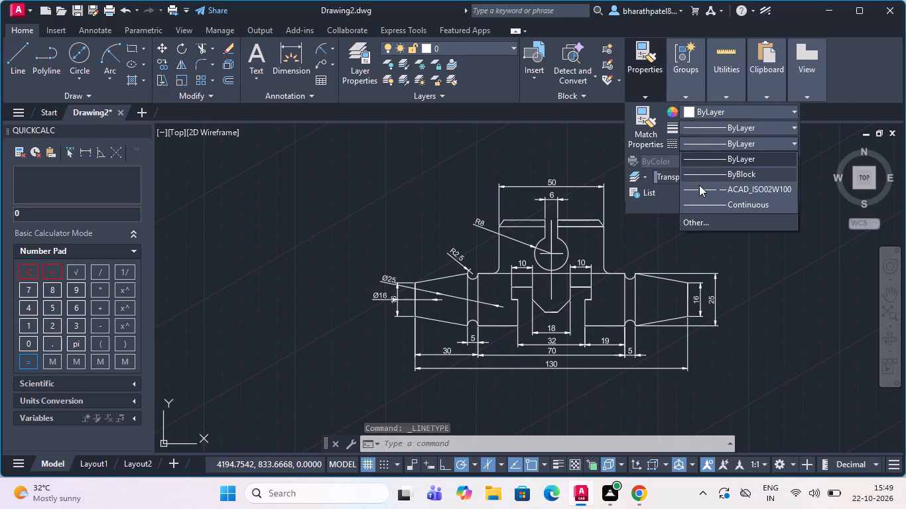
pyautogui.click(699, 186)
pyautogui.click(687, 225)
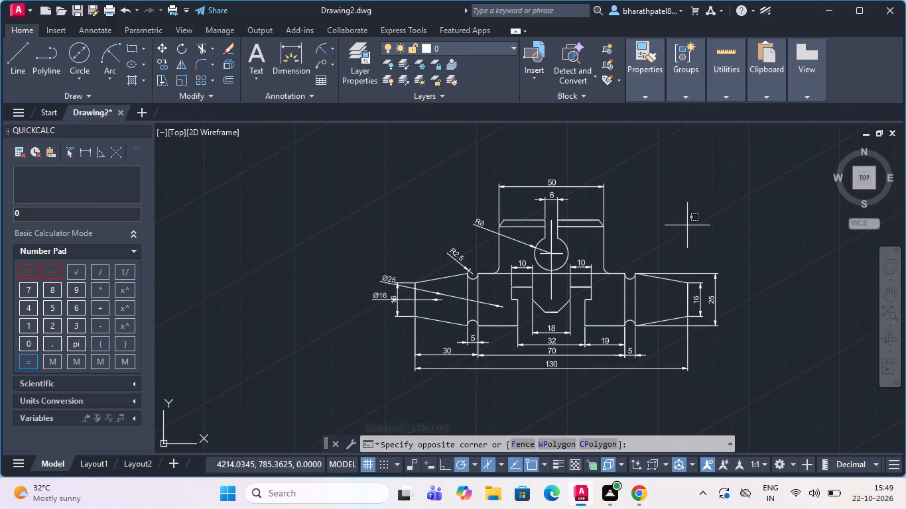
pyautogui.click(718, 223)
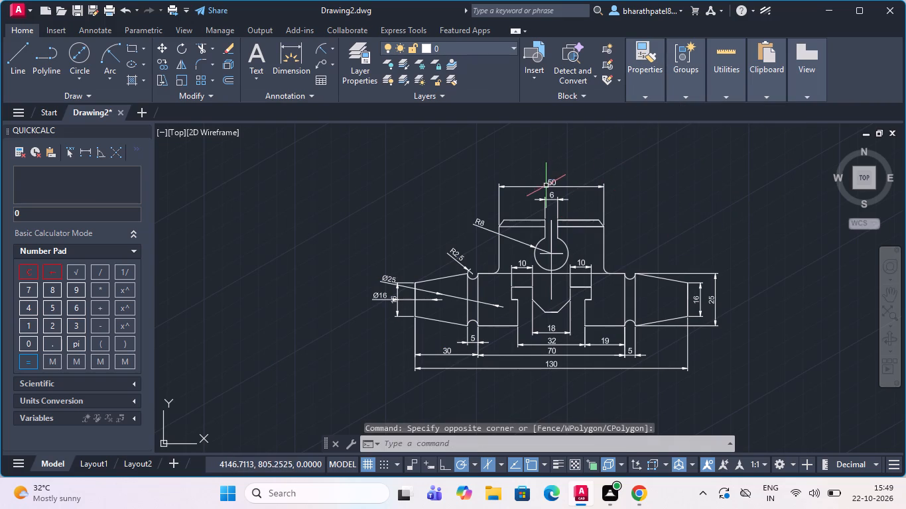
# Select the upper block's 50 and 6 dimensions, the R8 dimension and both 10 dimensions.
pyautogui.click(546, 186)
pyautogui.click(550, 197)
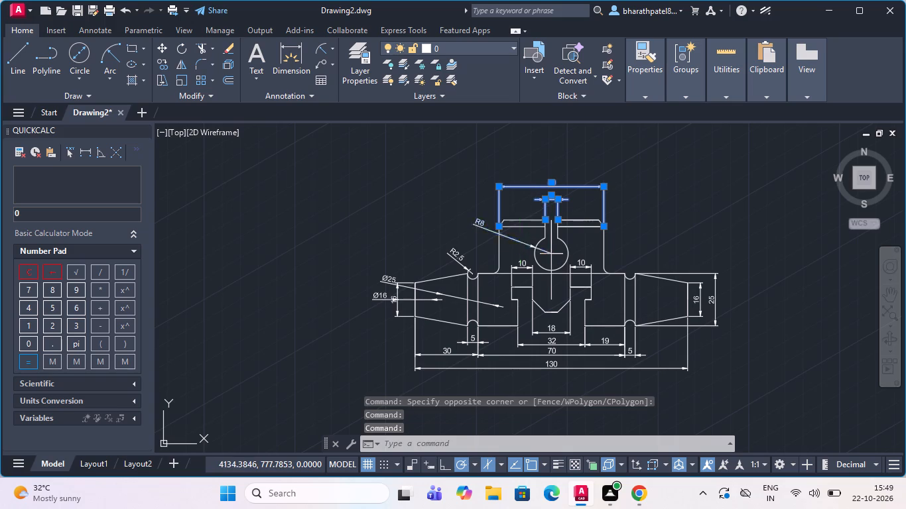
pyautogui.click(520, 241)
pyautogui.click(528, 268)
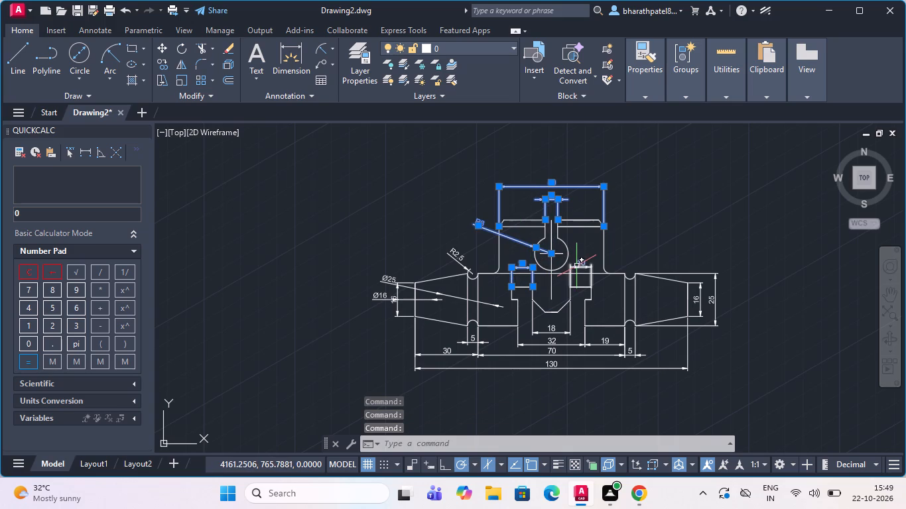
pyautogui.click(575, 268)
# Add the upper vertical, horizontal and lower vertical centre lines of the round hole to the selection.
pyautogui.scroll(3, 564, 259)
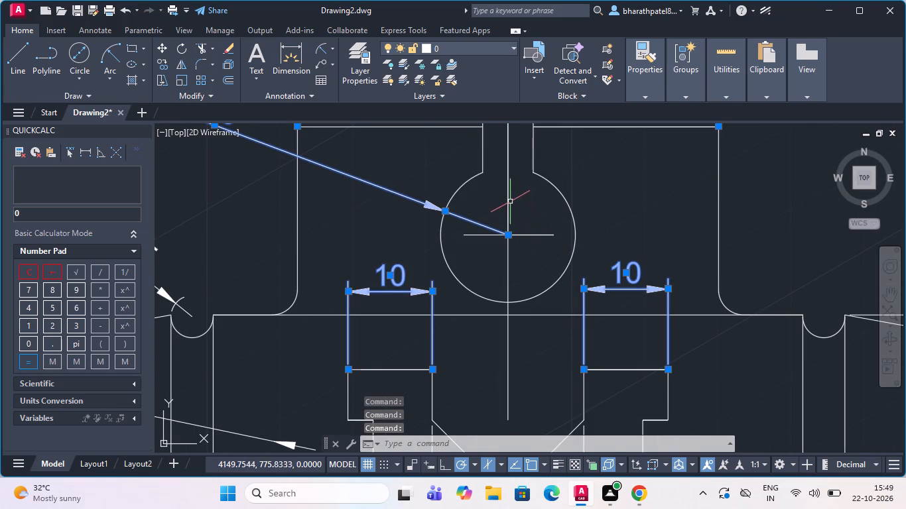
pyautogui.click(508, 199)
pyautogui.click(539, 233)
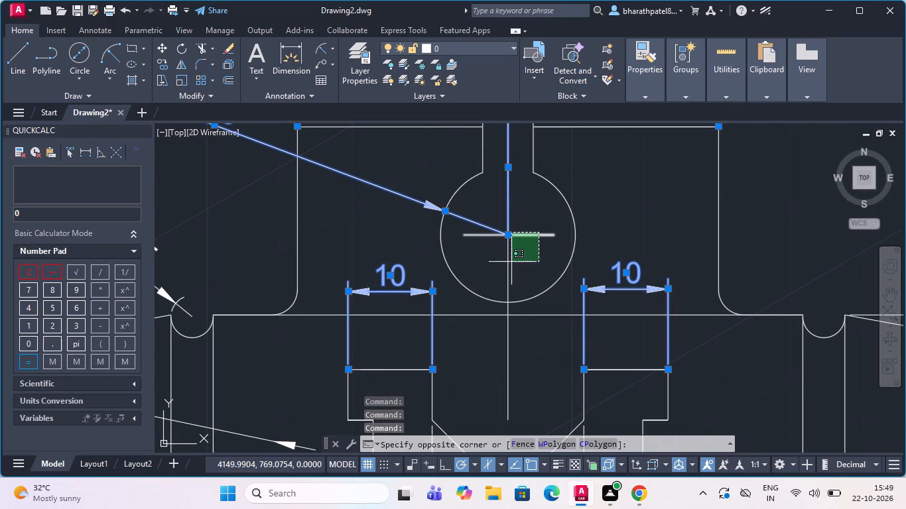
pyautogui.click(535, 243)
pyautogui.click(509, 267)
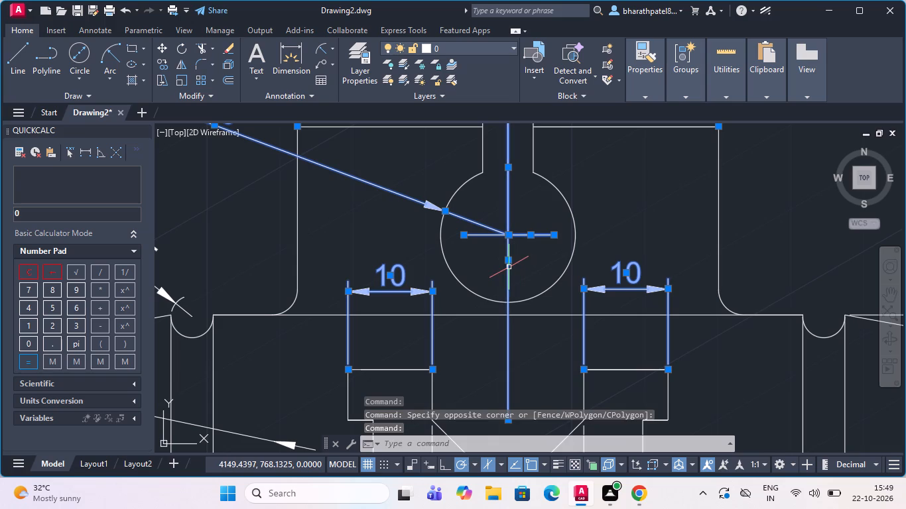
# Add the left groove's R2,5 dimension and the left taper's Ø25, Ø16 and vertical 16 dimensions to the selection.
pyautogui.scroll(-2, 509, 267)
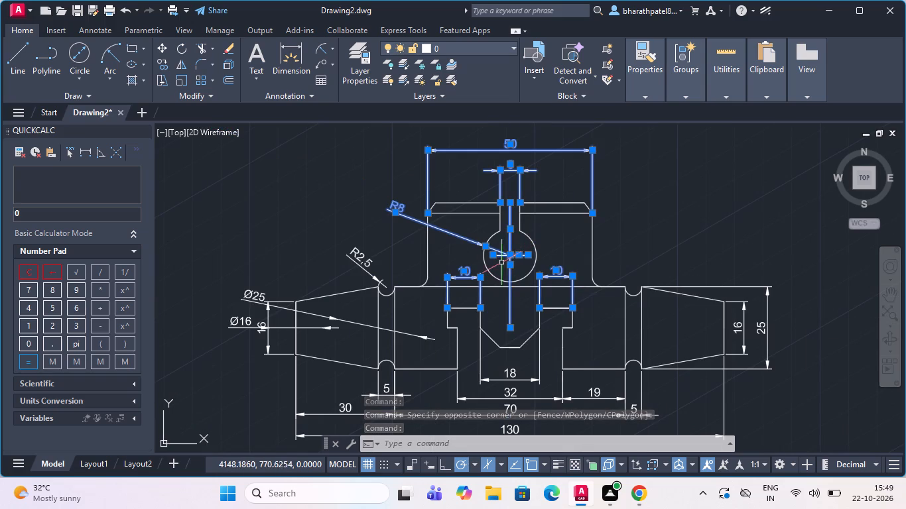
pyautogui.click(360, 265)
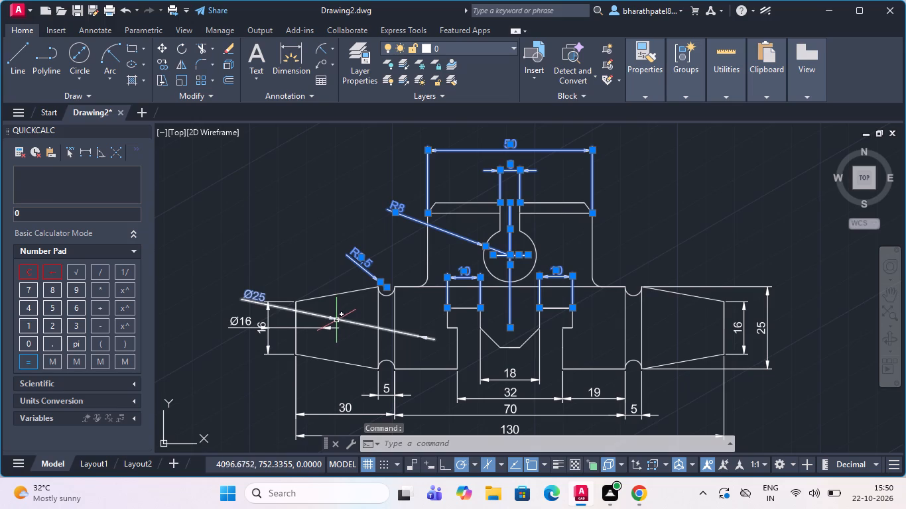
pyautogui.click(335, 317)
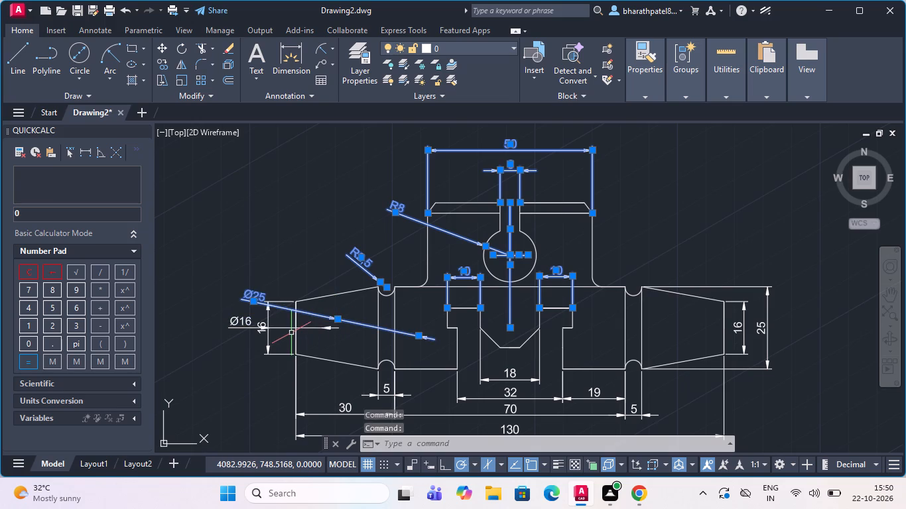
pyautogui.click(291, 328)
pyautogui.click(269, 347)
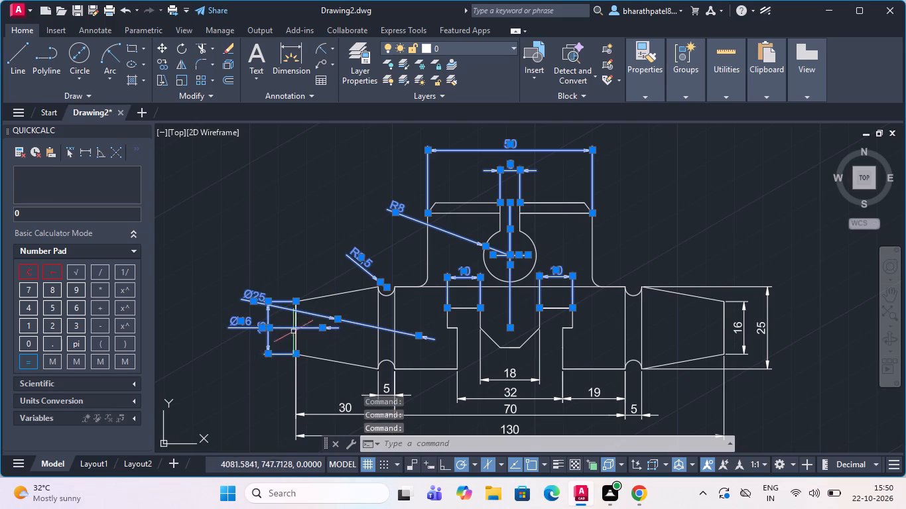
# Add the overall 130 dimension, the left taper's 30 dimension and the left groove's 5 dimension to the selection.
pyautogui.scroll(-2, 298, 327)
pyautogui.scroll(3, 302, 361)
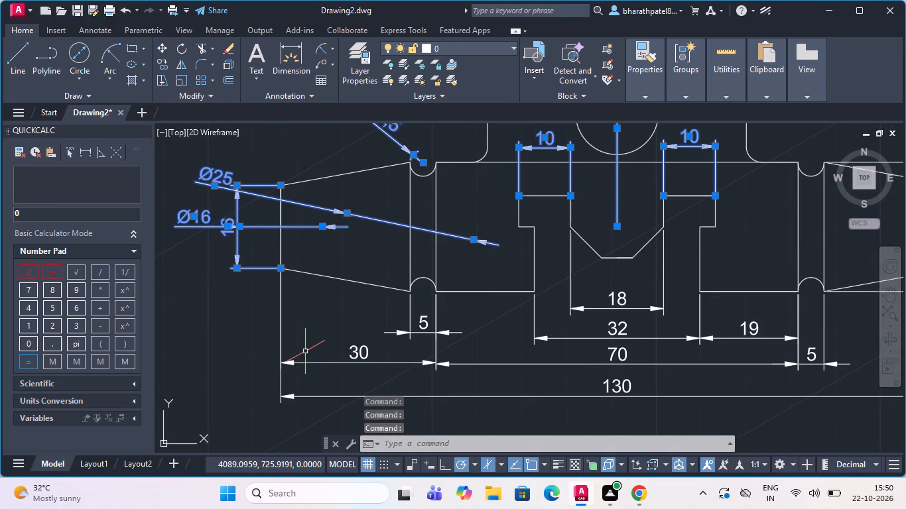
pyautogui.click(281, 343)
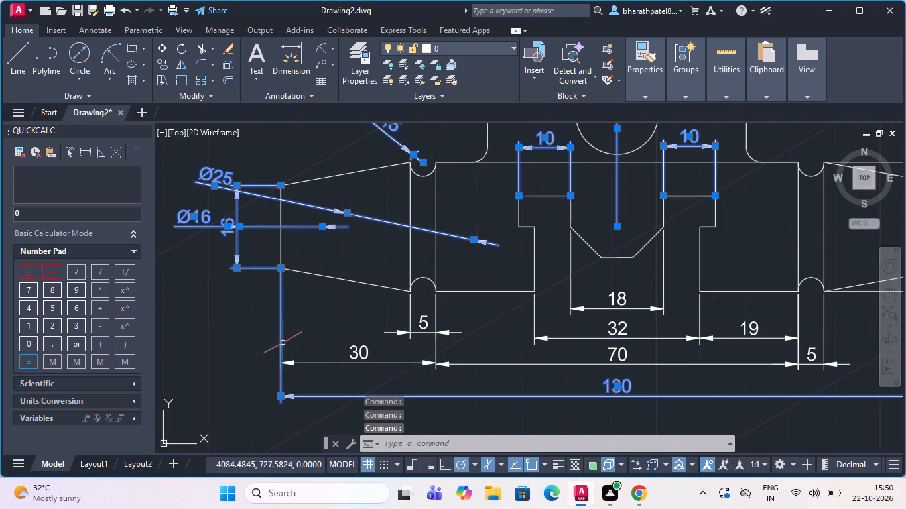
pyautogui.click(308, 363)
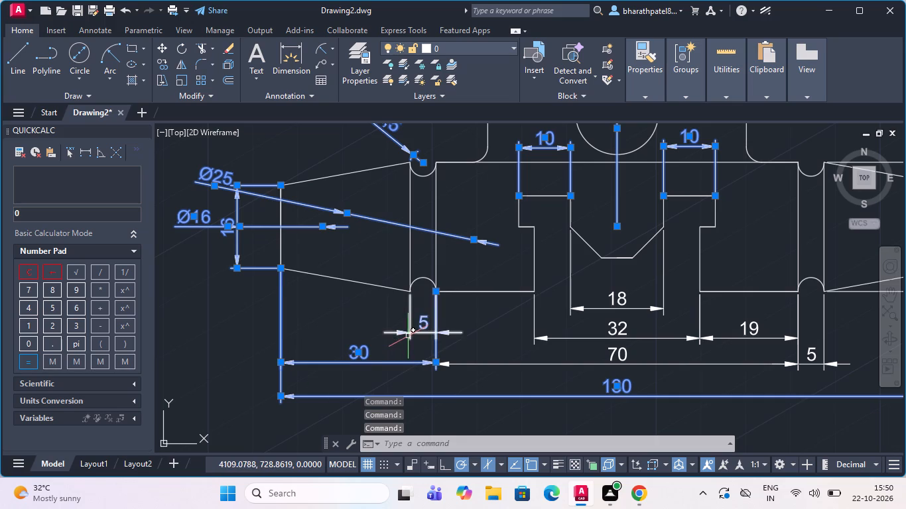
pyautogui.click(407, 335)
# Add the 70, 32 and 19 dimensions below the central body to the selection.
pyautogui.scroll(-2, 415, 334)
pyautogui.scroll(2, 484, 339)
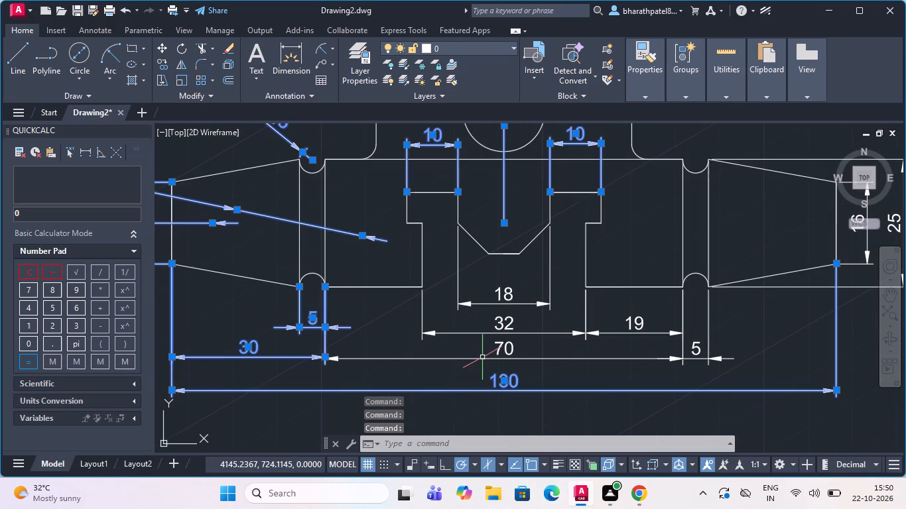
pyautogui.click(482, 357)
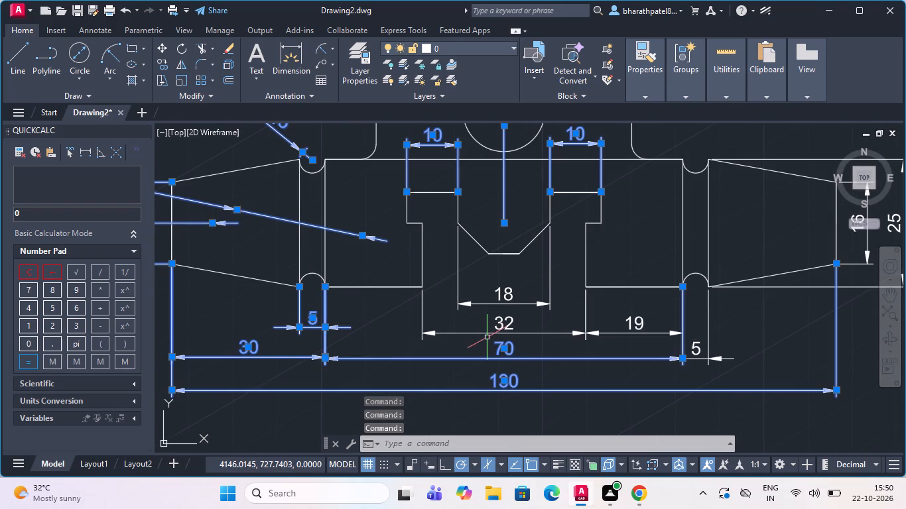
pyautogui.click(429, 332)
pyautogui.click(461, 307)
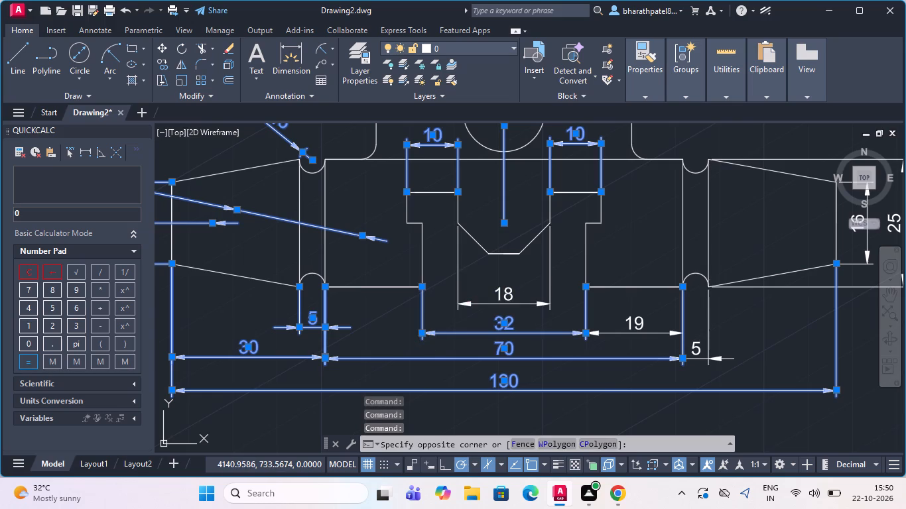
pyautogui.scroll(-2, 458, 308)
pyautogui.scroll(4, 539, 317)
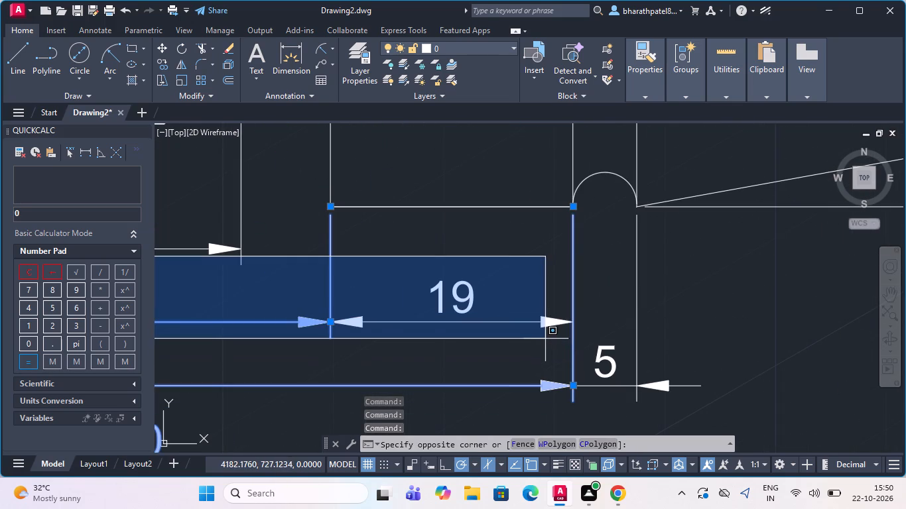
pyautogui.click(545, 339)
pyautogui.click(550, 325)
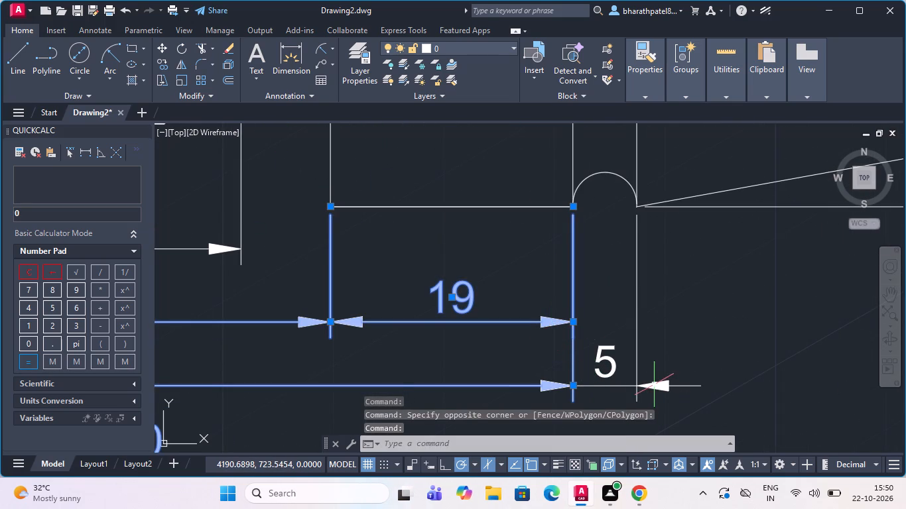
# Add the right groove's 5 dimension and the right taper's vertical 16 and 25 dimensions to the selection.
pyautogui.click(654, 384)
pyautogui.scroll(-4, 568, 366)
pyautogui.scroll(3, 628, 330)
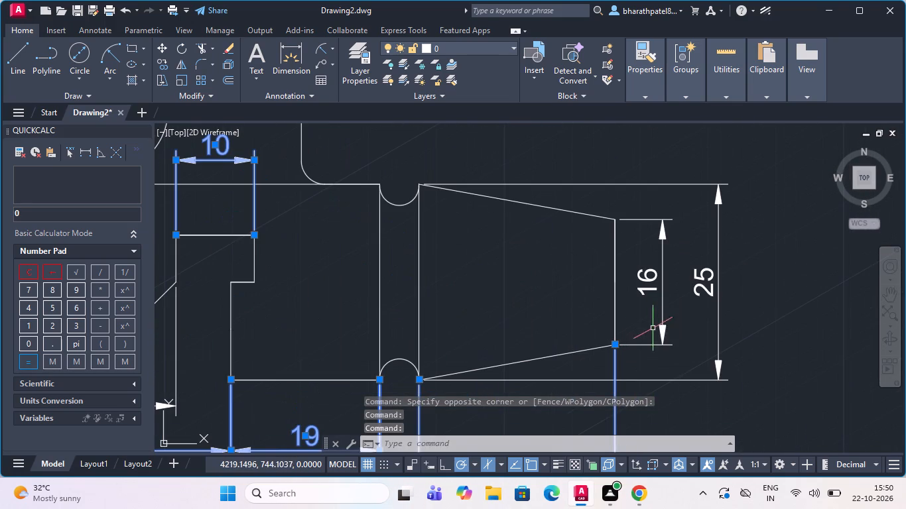
pyautogui.click(662, 340)
pyautogui.click(718, 373)
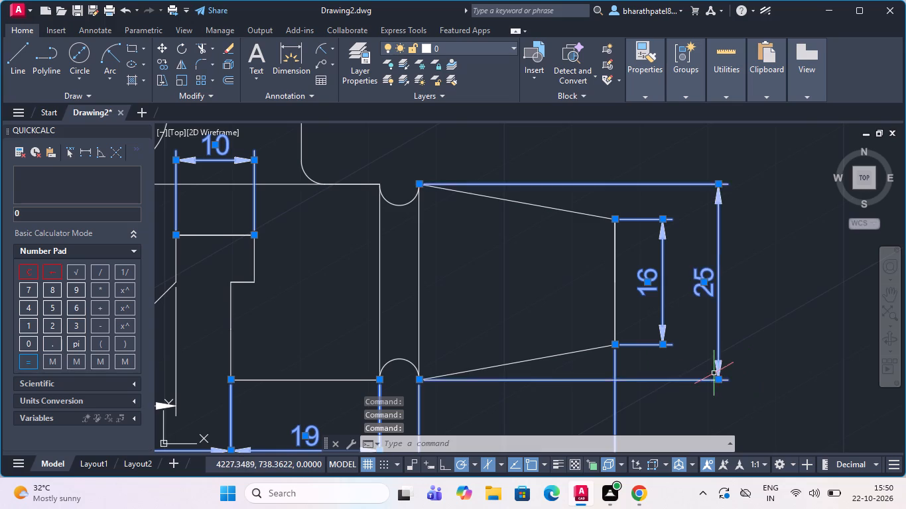
# Apply the ACAD_ISO02W100 linetype to the selected dimensions and centre lines, and clear the selection.
pyautogui.scroll(-3, 713, 372)
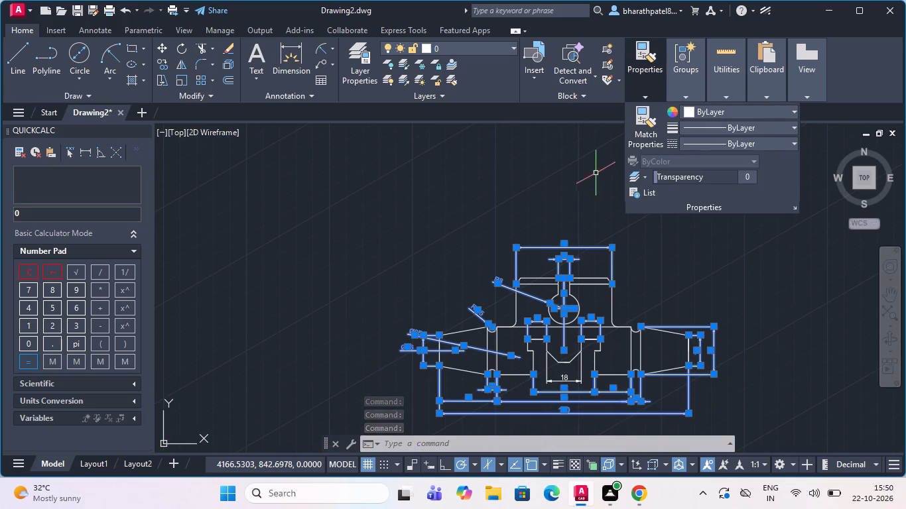
pyautogui.click(692, 145)
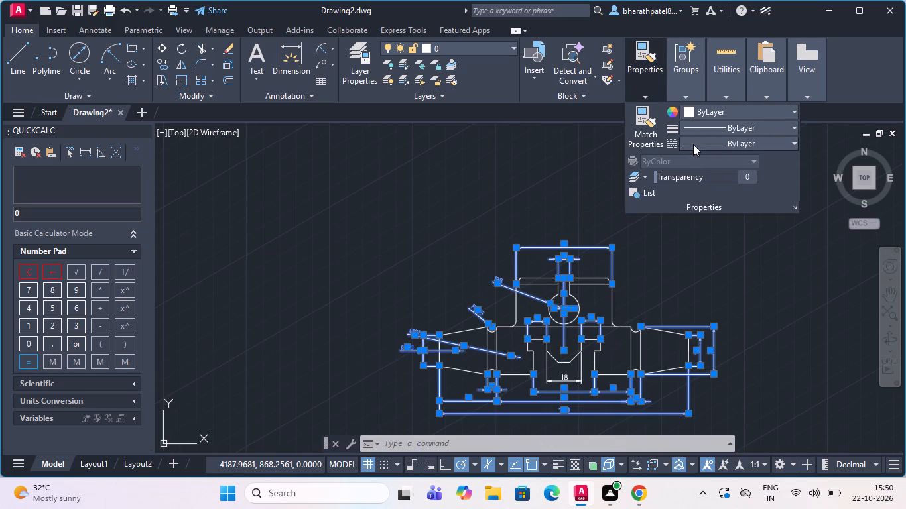
pyautogui.click(711, 193)
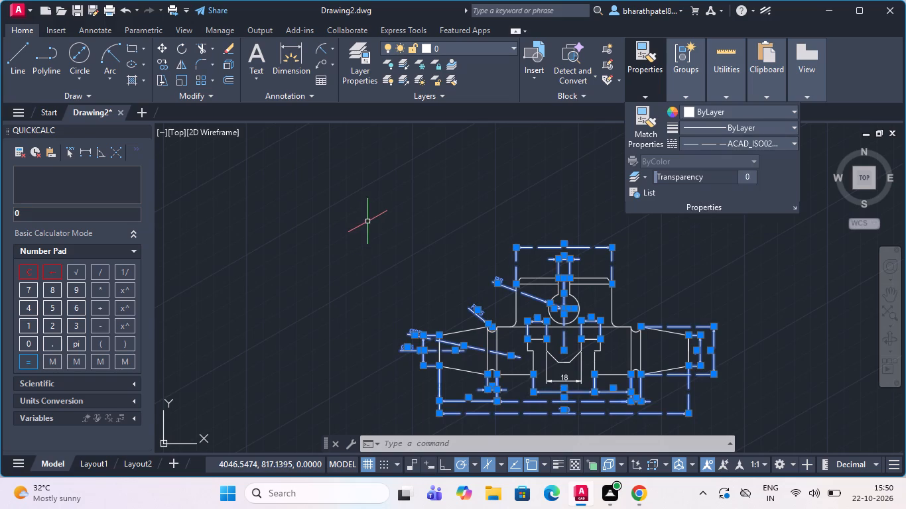
pyautogui.click(367, 222)
pyautogui.press('Return')
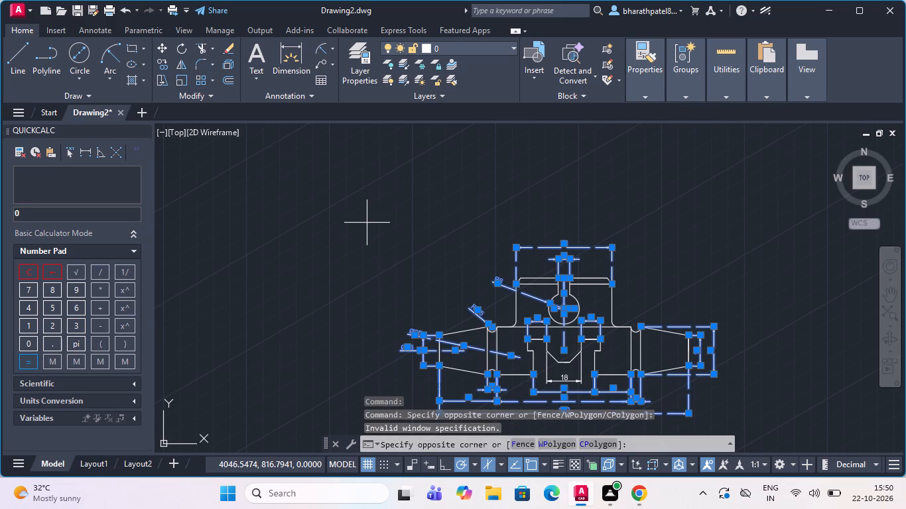
pyautogui.press('Escape')
pyautogui.press('Escape')
# Save the drawing in the Documents folder under the name T-slot.
pyautogui.scroll(-2, 403, 254)
pyautogui.scroll(2, 436, 343)
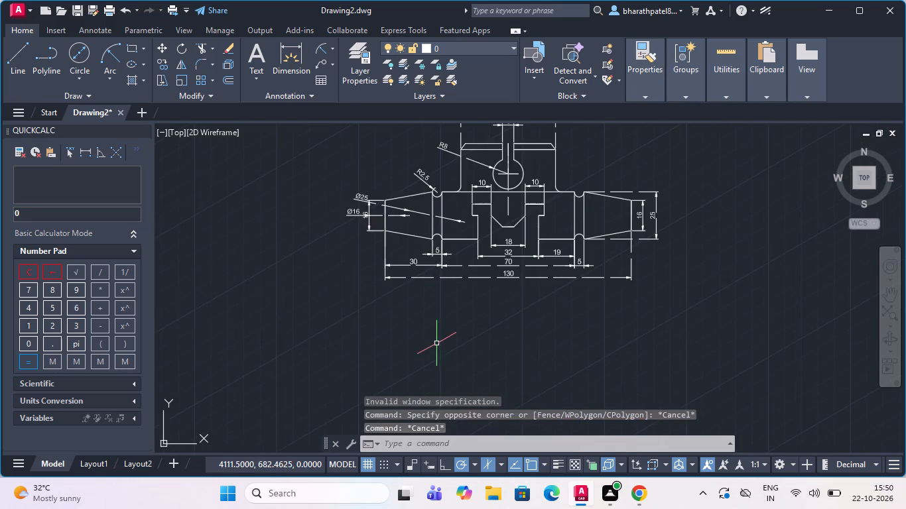
pyautogui.scroll(-1, 436, 343)
pyautogui.hotkey('ctrl', 's')
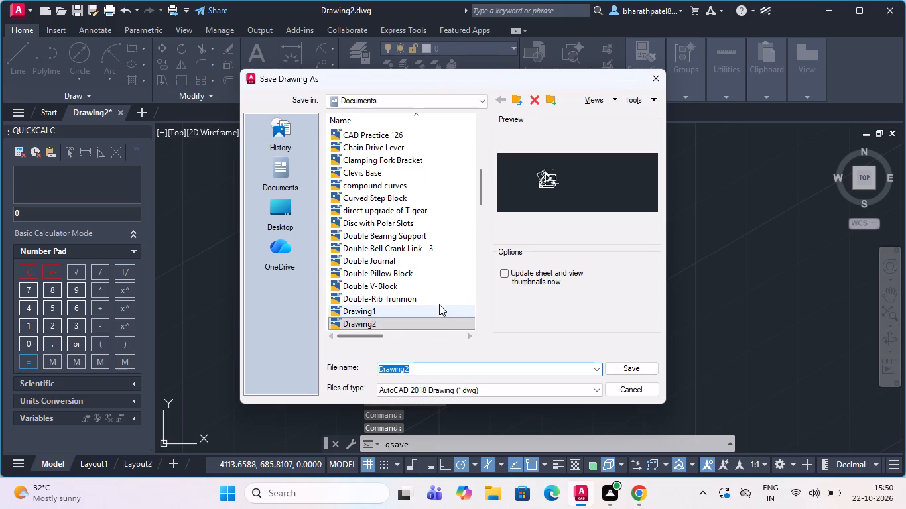
pyautogui.moveTo(425, 366); pyautogui.dragTo(306, 367)
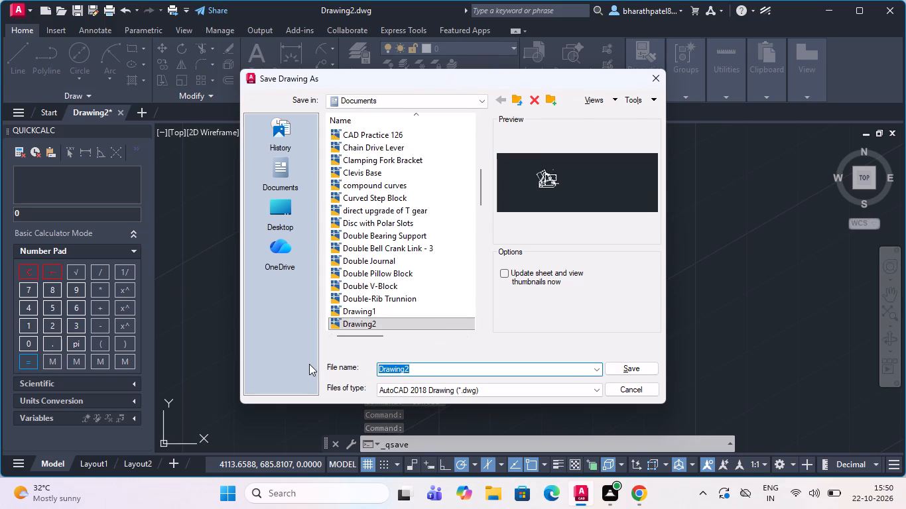
pyautogui.hotkey('ctrl', 'v')
pyautogui.click(643, 372)
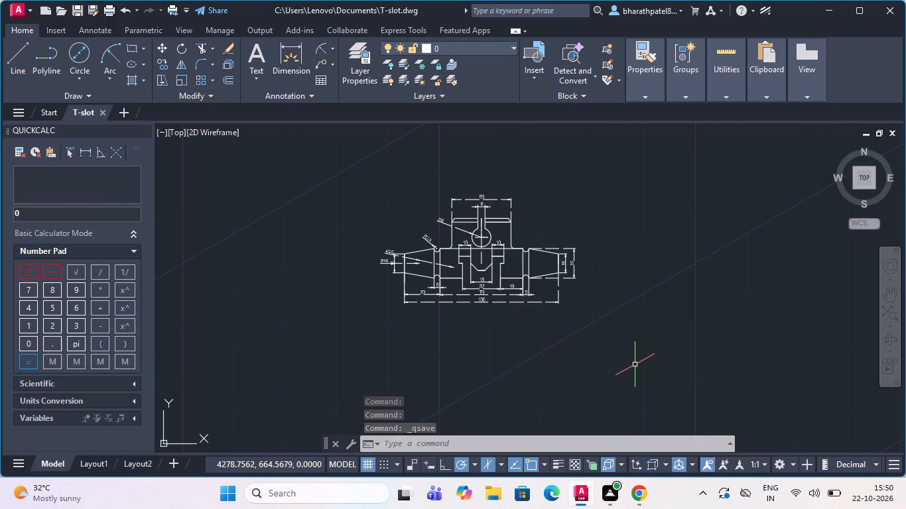
# Set up a plot with the DWG To PDF.pc3 plotter, ISO full bleed A4 (297.00 x 210.00 MM) paper and landscape orientation.
pyautogui.hotkey('ctrl', 'p')
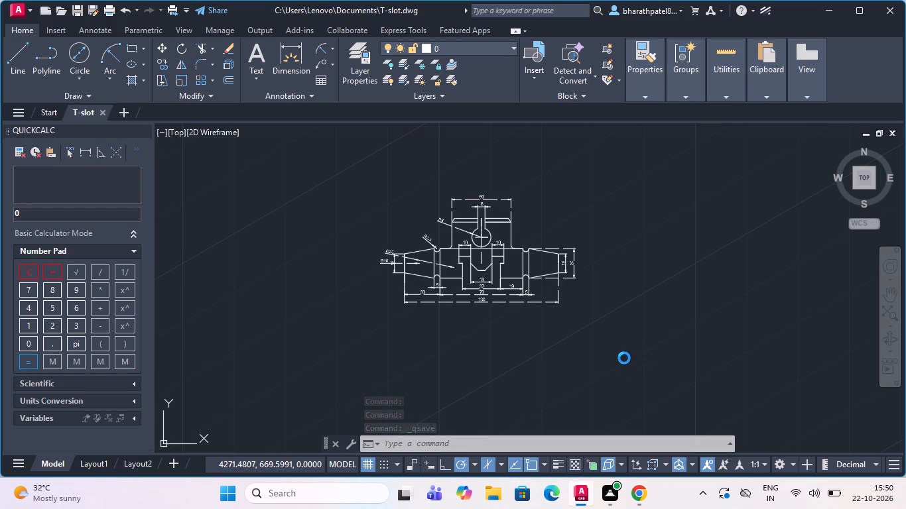
pyautogui.click(330, 141)
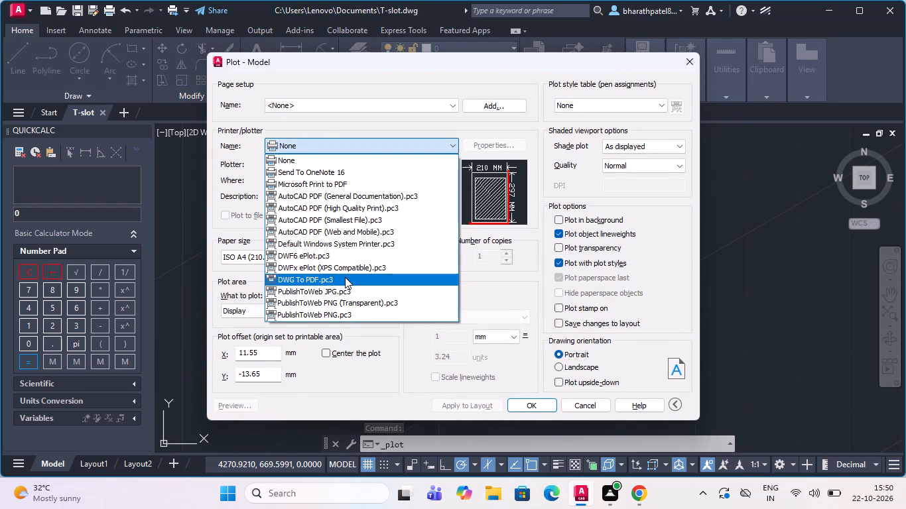
pyautogui.click(345, 277)
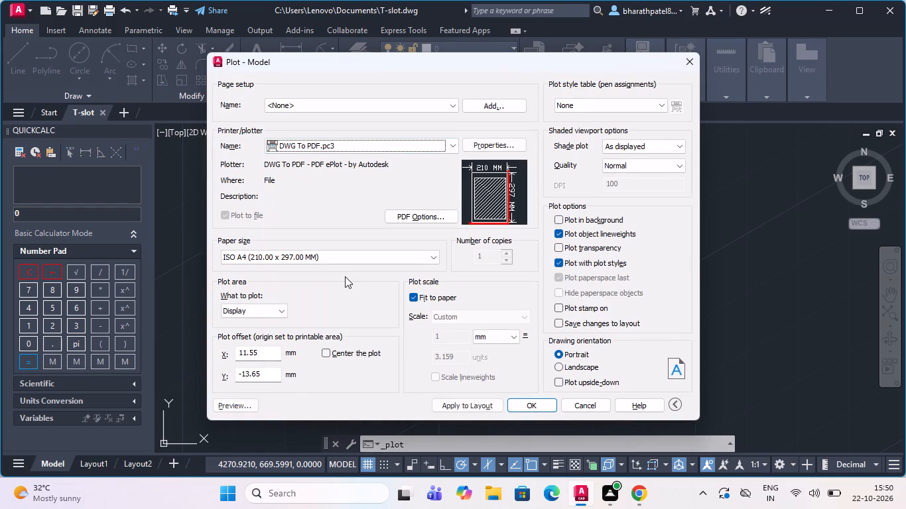
pyautogui.click(352, 258)
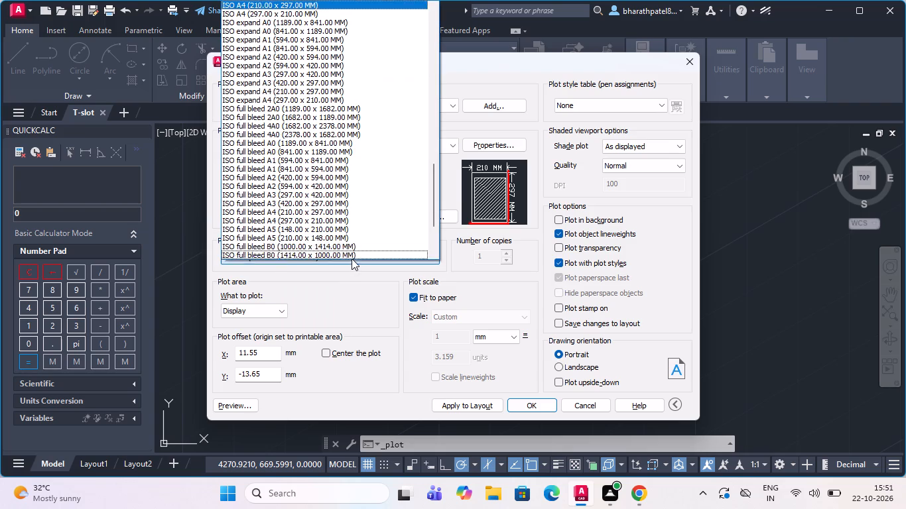
pyautogui.click(348, 212)
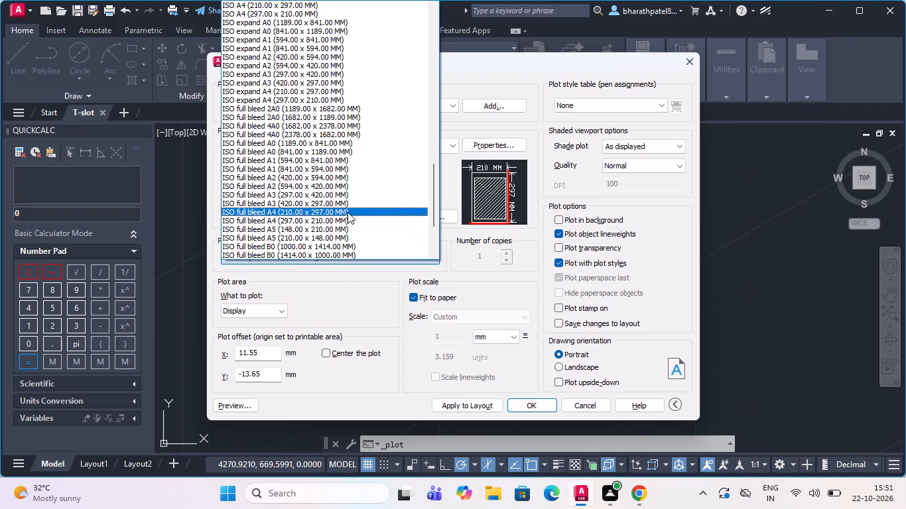
pyautogui.click(348, 256)
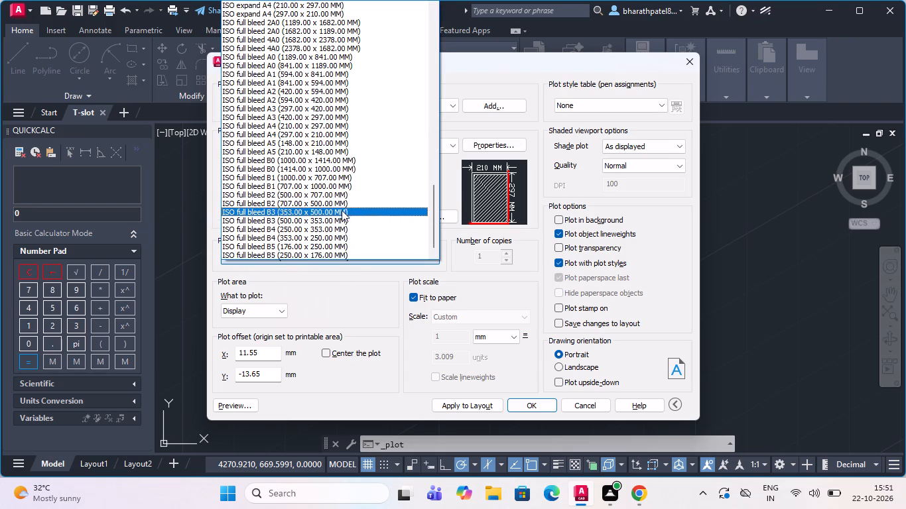
pyautogui.click(344, 133)
pyautogui.scroll(-1, 394, 285)
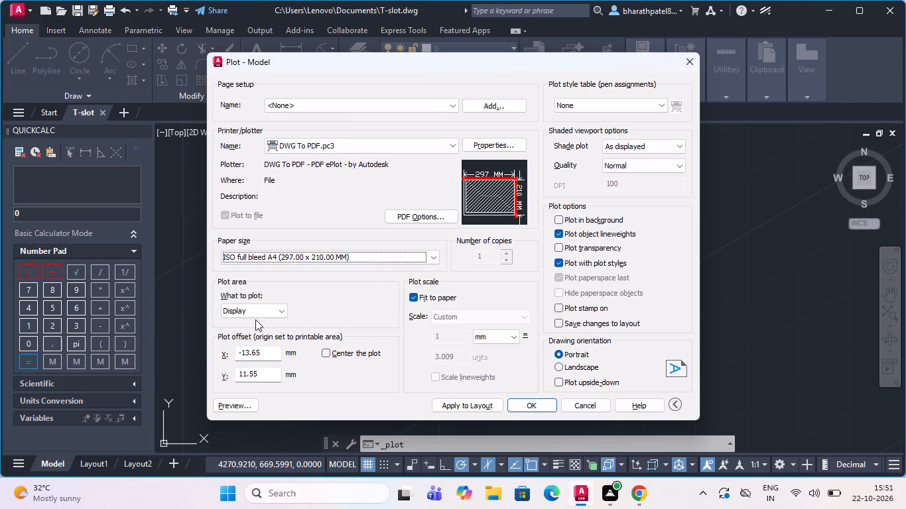
pyautogui.click(562, 367)
# Set the plot area to a window enclosing the whole dimensioned T-slot part and center the plot on the sheet.
pyautogui.click(281, 304)
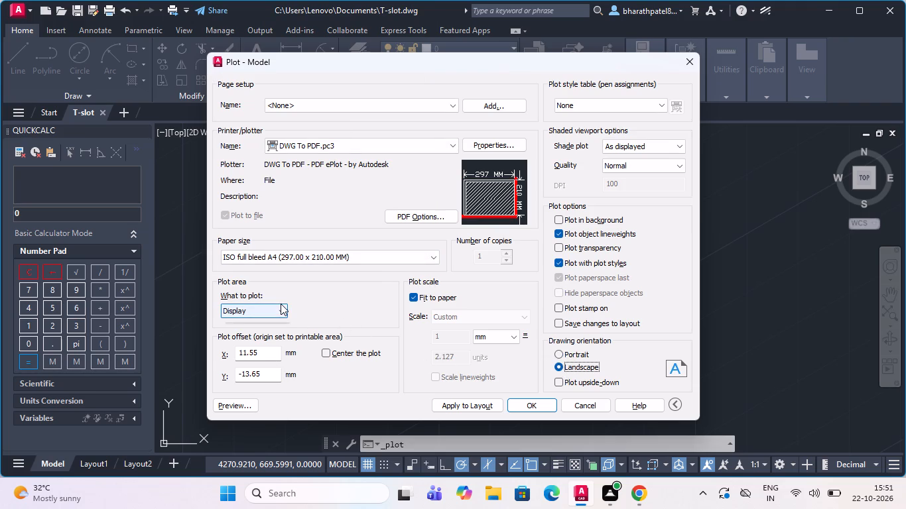
pyautogui.click(272, 348)
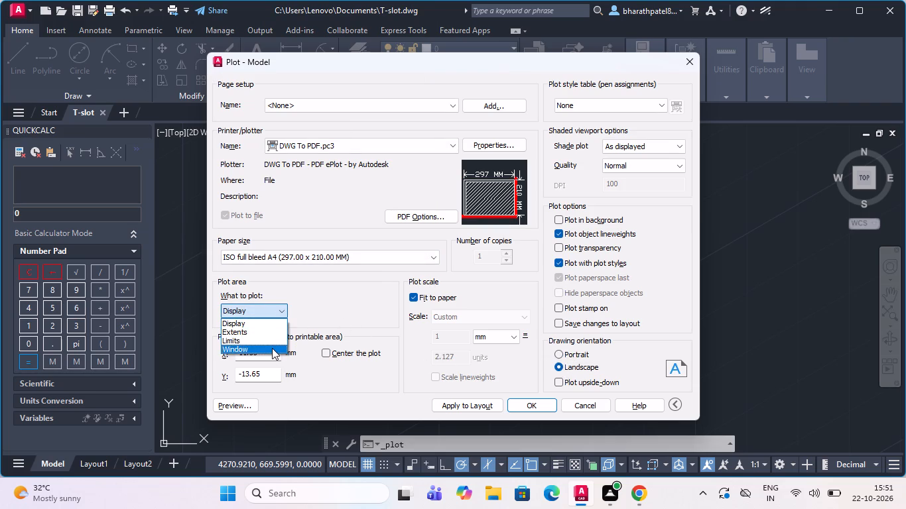
pyautogui.moveTo(357, 156); pyautogui.dragTo(355, 181)
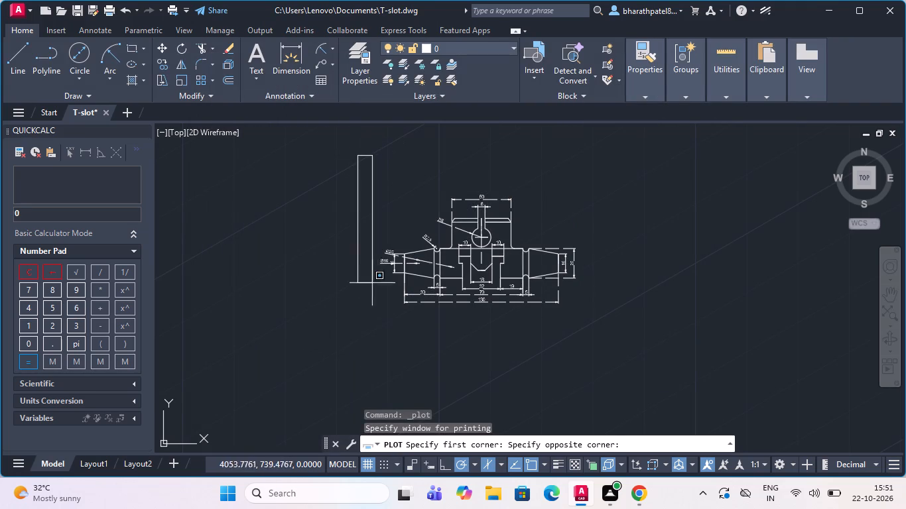
pyautogui.click(599, 339)
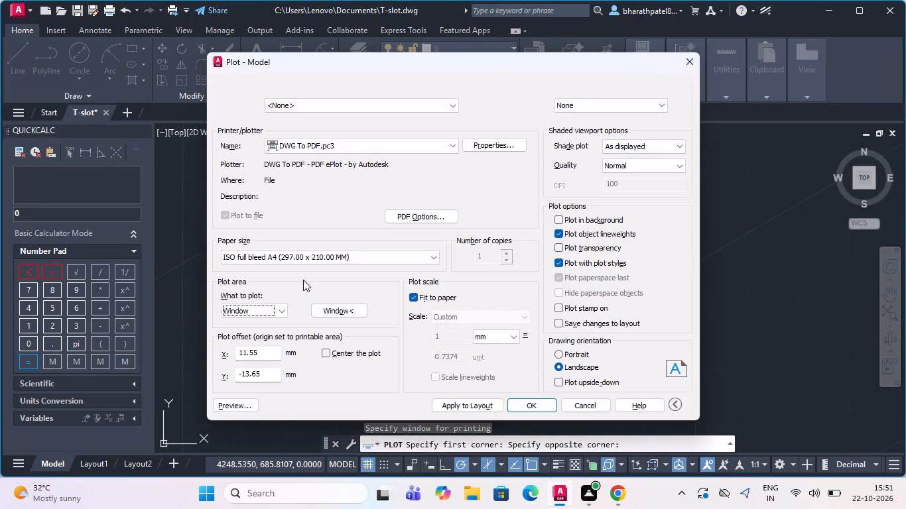
pyautogui.click(327, 350)
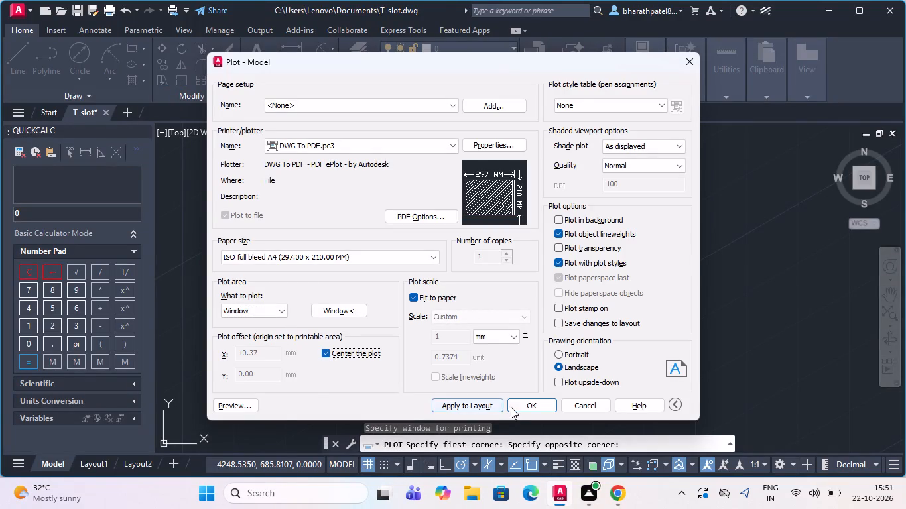
# Plot the drawing to T-slot-Model.pdf in the Documents folder and close the PDF once it opens.
pyautogui.click(516, 406)
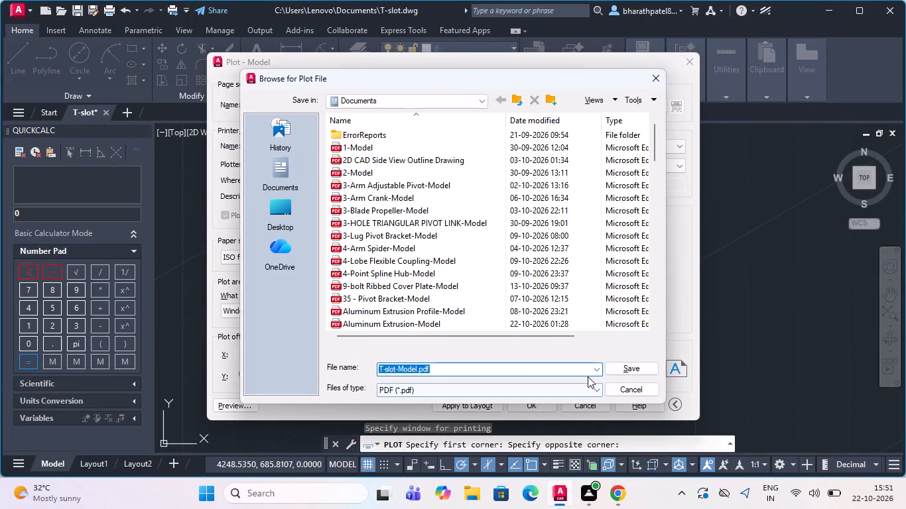
pyautogui.click(623, 368)
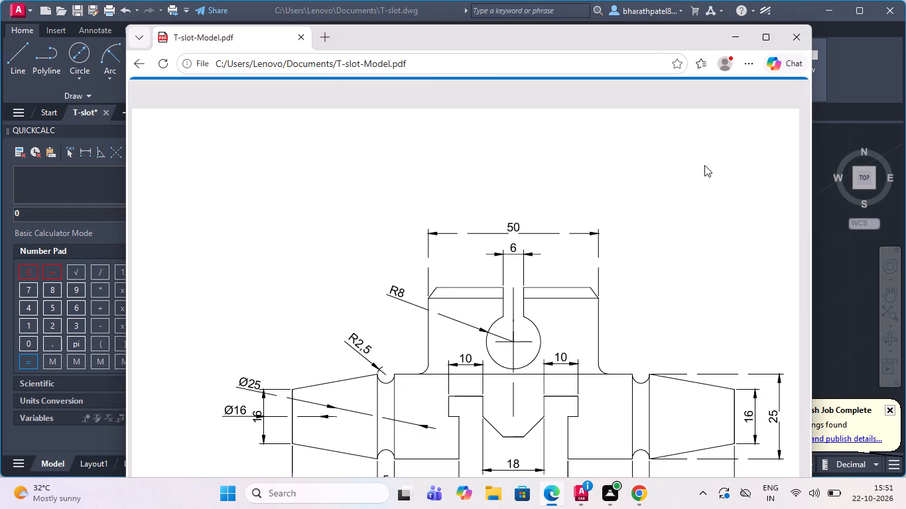
pyautogui.click(803, 36)
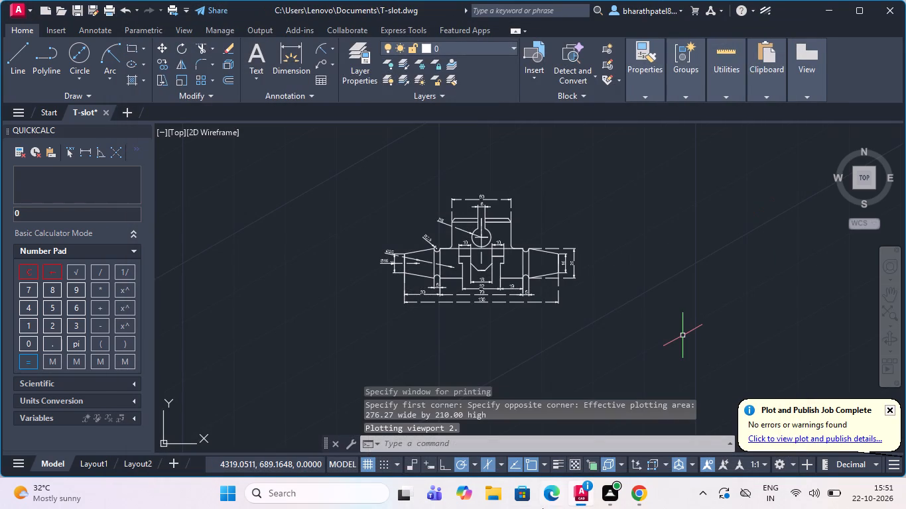